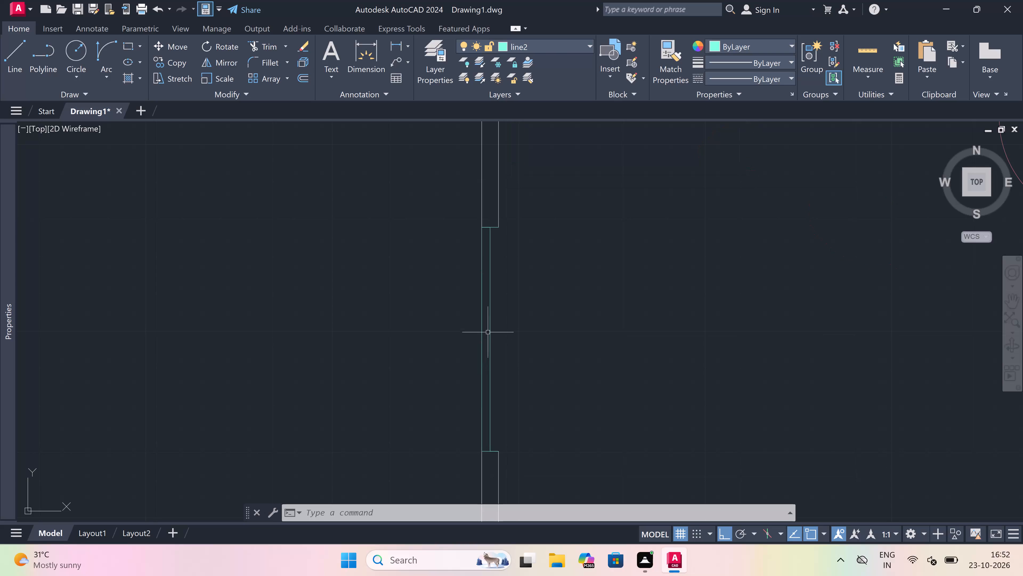
Draw the inner face line of the 5' window from its upper end line down to its lower end line.
key(l)
key(space)
drag(495, 227, 497, 242)
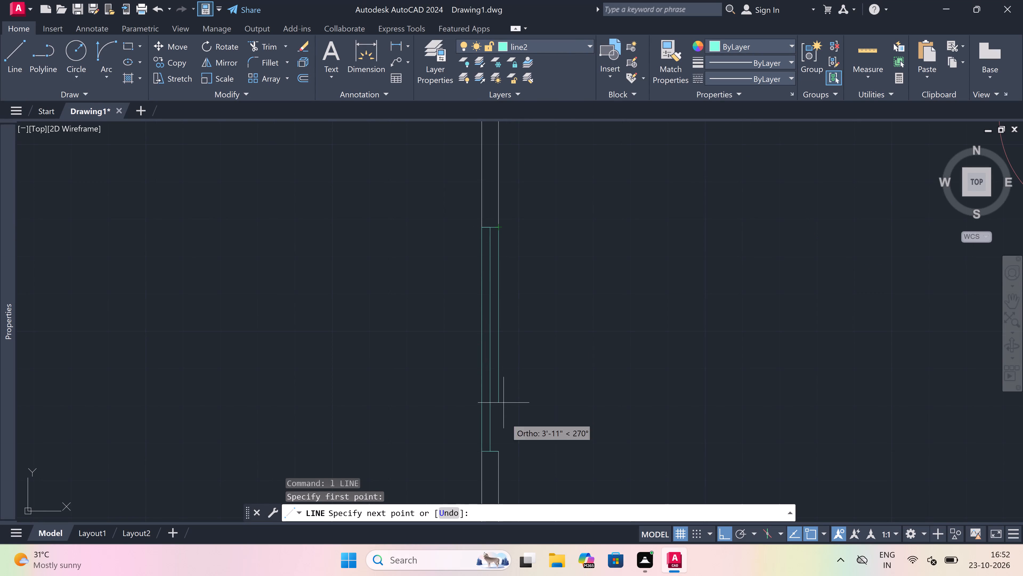
click(500, 450)
key(Escape)
Draw a window in the left outer wall of the next room down: a cross line, a 5' centre line downward, and a closing cross line.
scroll(538, 281, down, 3)
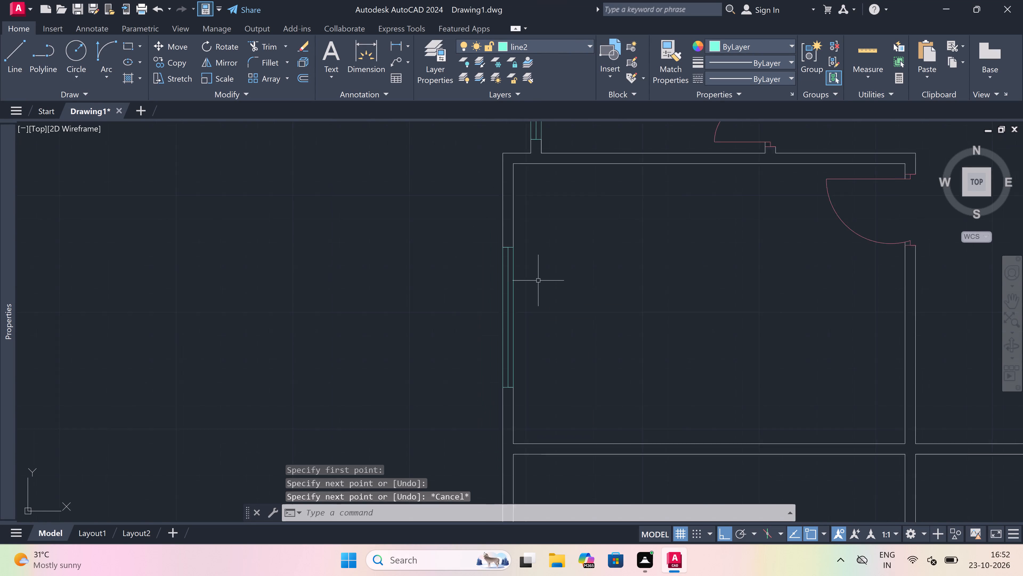
scroll(562, 361, down, 4)
scroll(553, 398, up, 3)
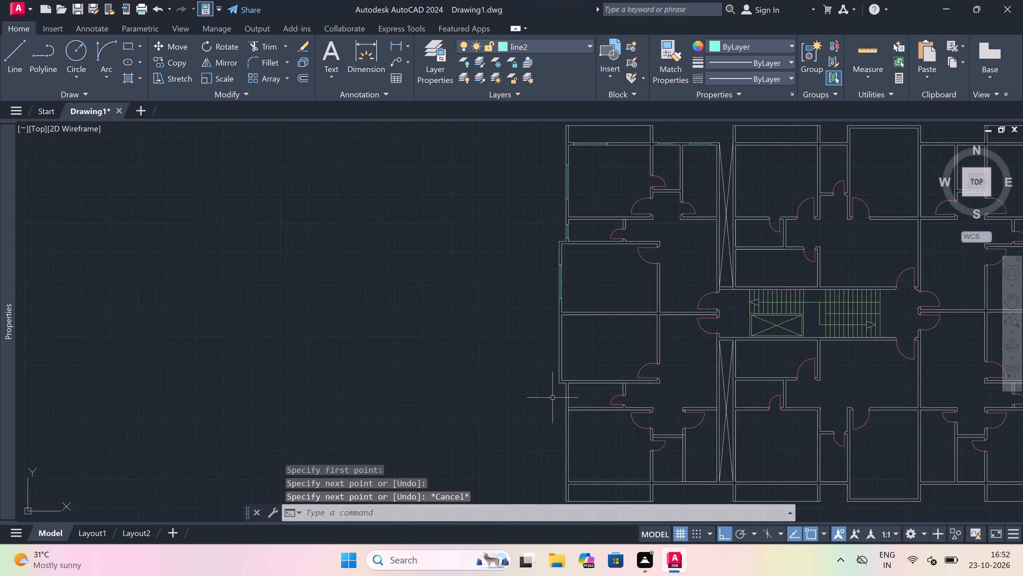
scroll(563, 265, up, 1)
key(space)
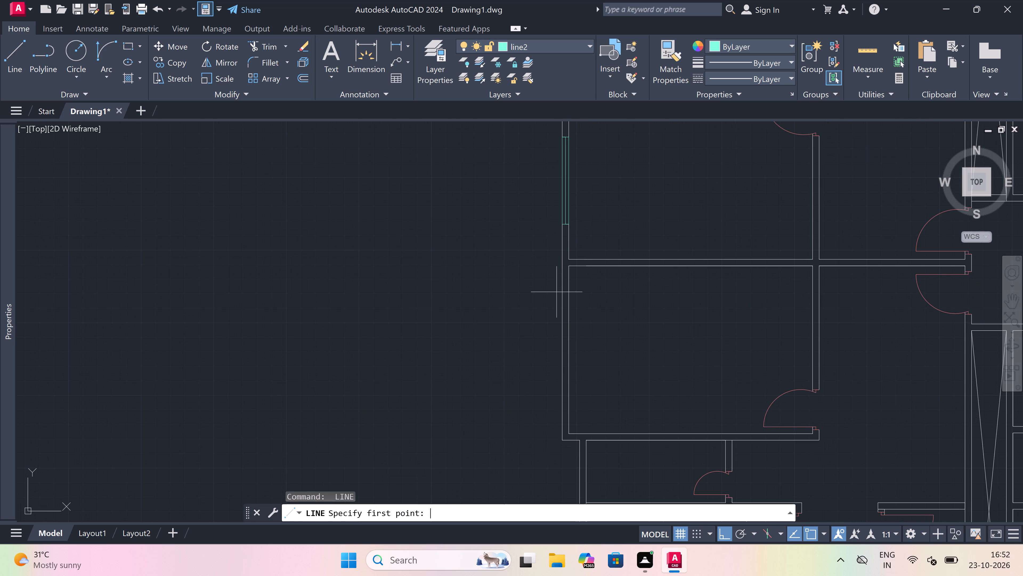
click(563, 300)
scroll(563, 299, up, 3)
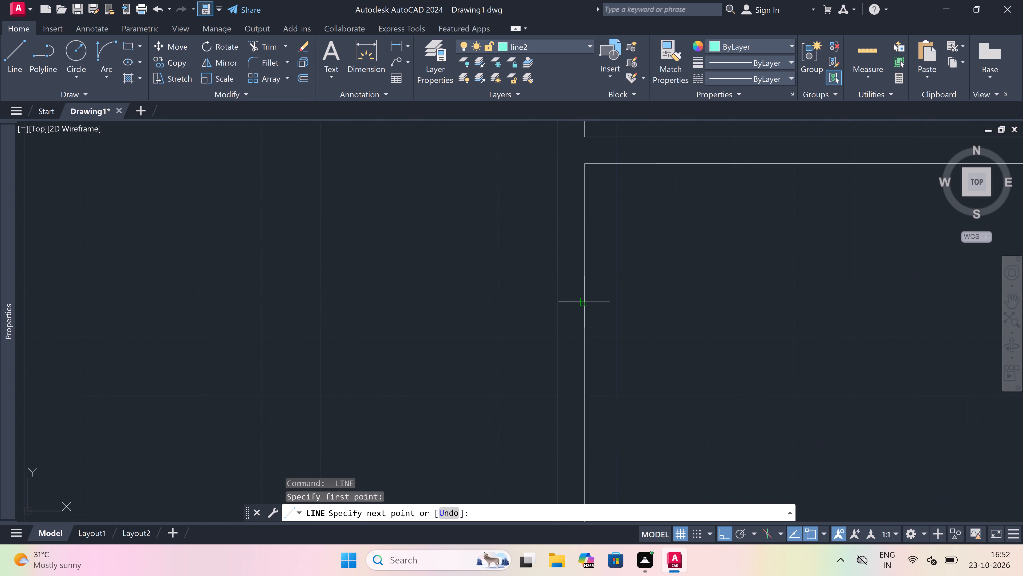
click(587, 299)
click(570, 305)
scroll(570, 305, down, 4)
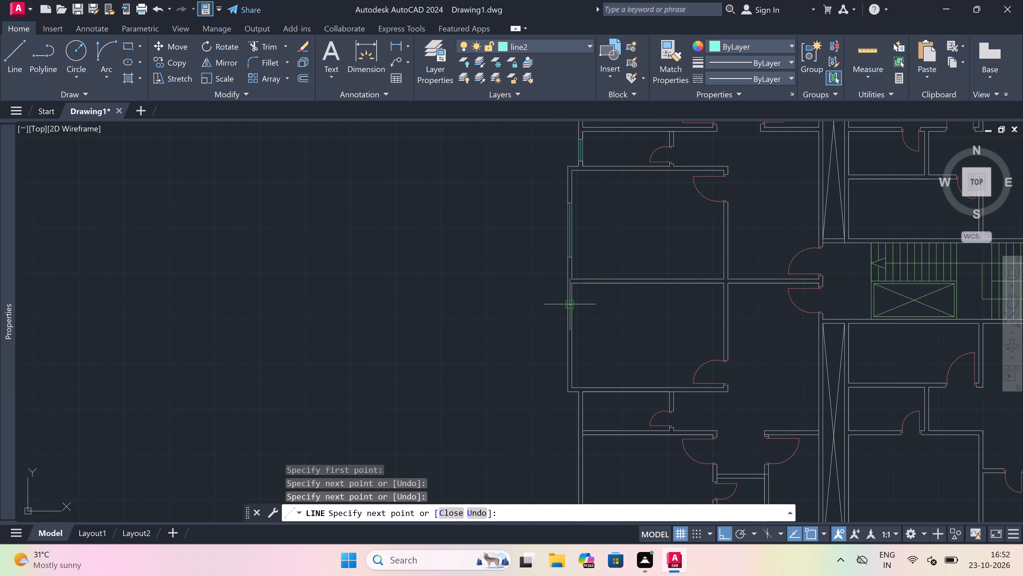
scroll(564, 325, up, 3)
text(5')
key(space)
scroll(566, 340, down, 1)
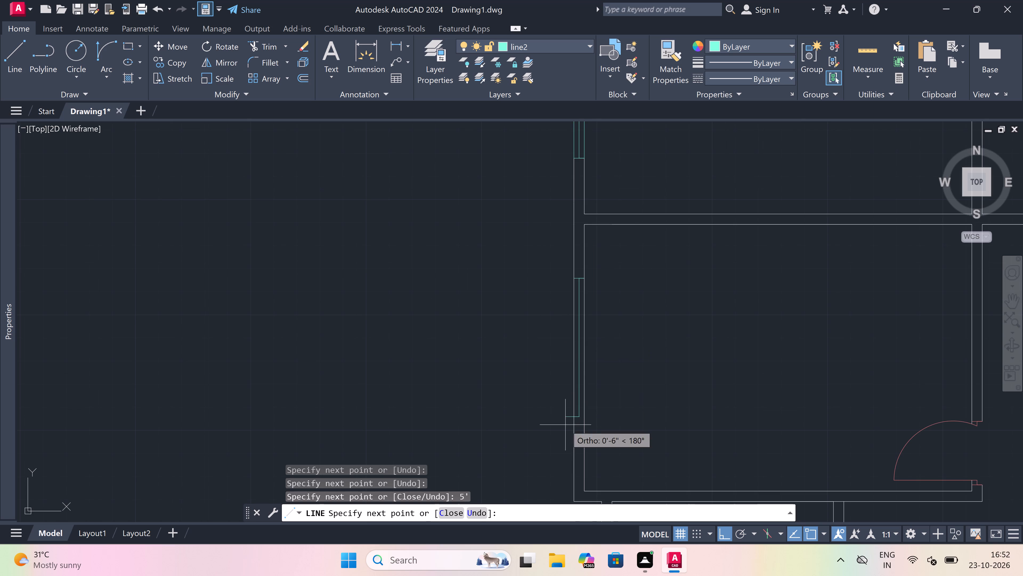
scroll(575, 420, up, 2)
click(577, 408)
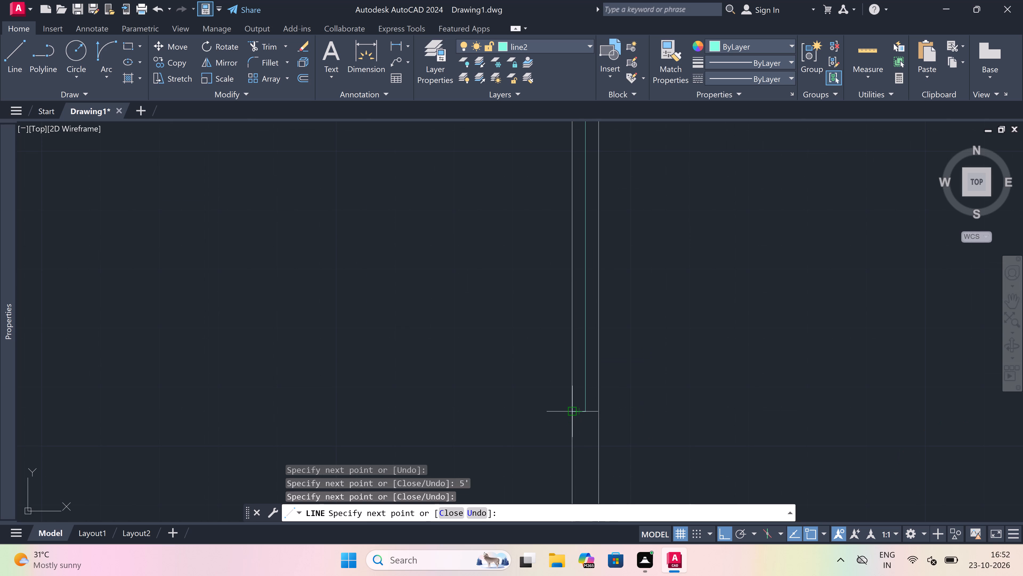
click(597, 412)
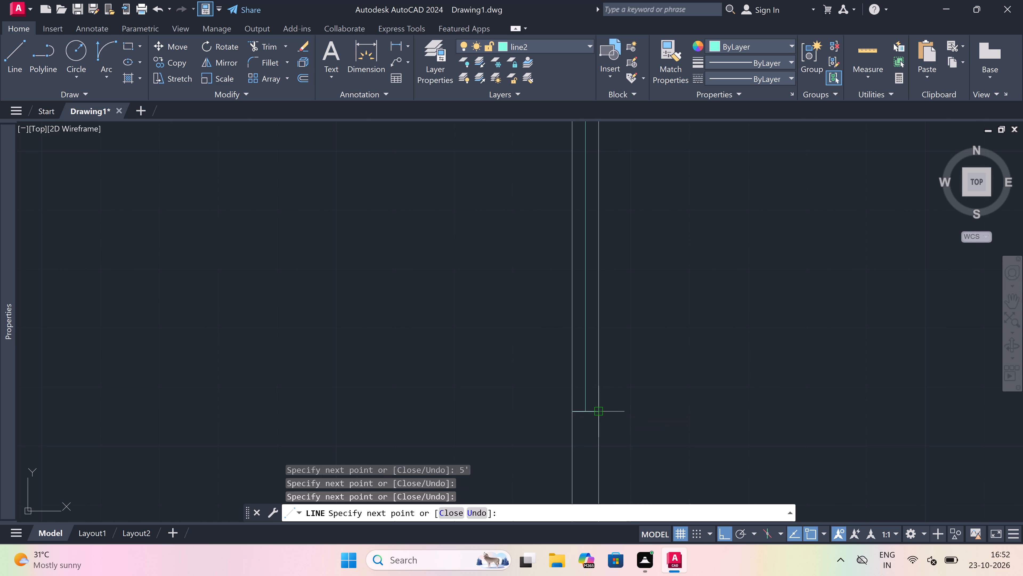
key(Escape)
Trim the inner and outer wall lines between the two end lines of the new 5' window.
scroll(596, 411, down, 4)
scroll(600, 371, up, 2)
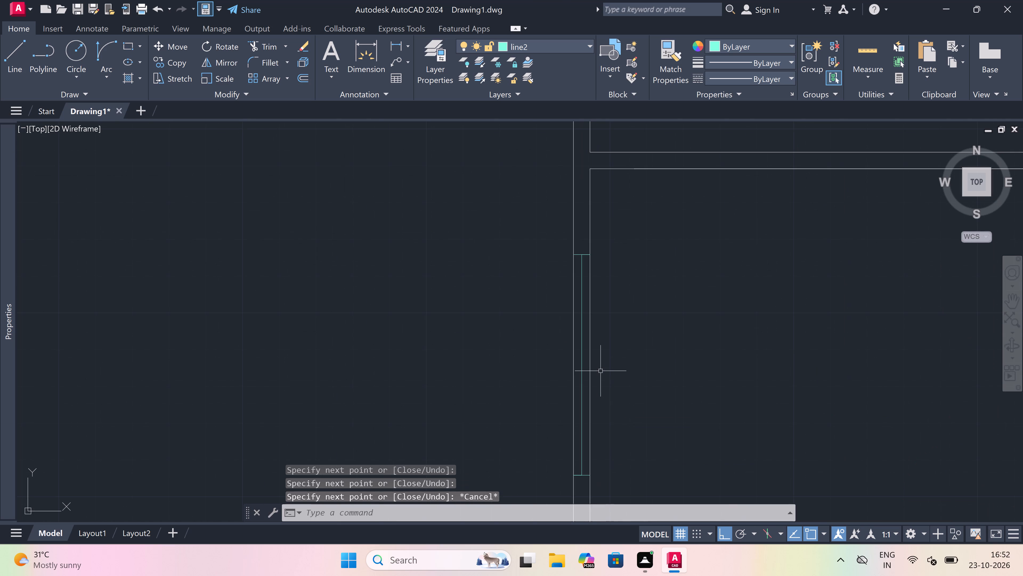
text(tr)
key(space)
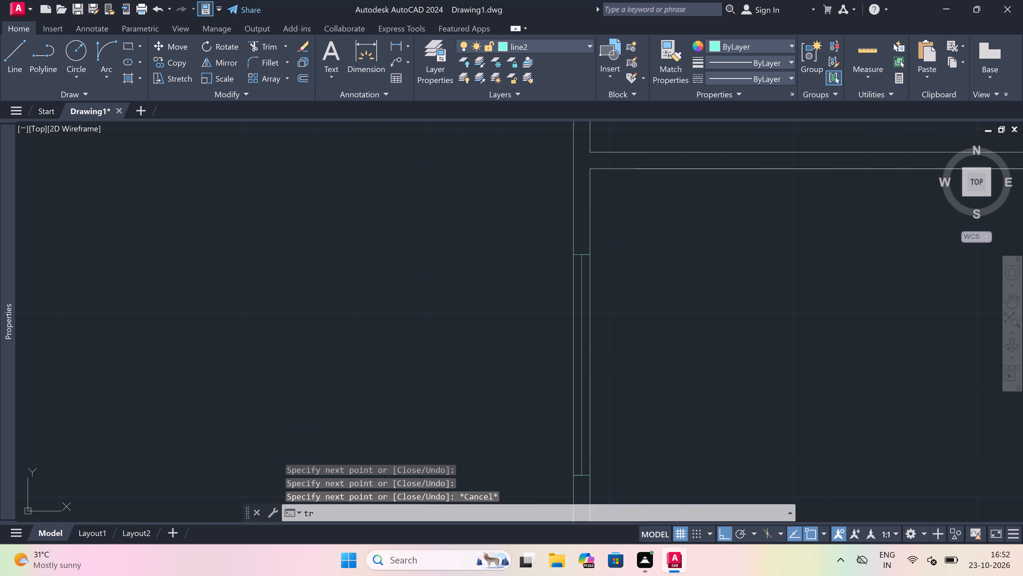
click(588, 383)
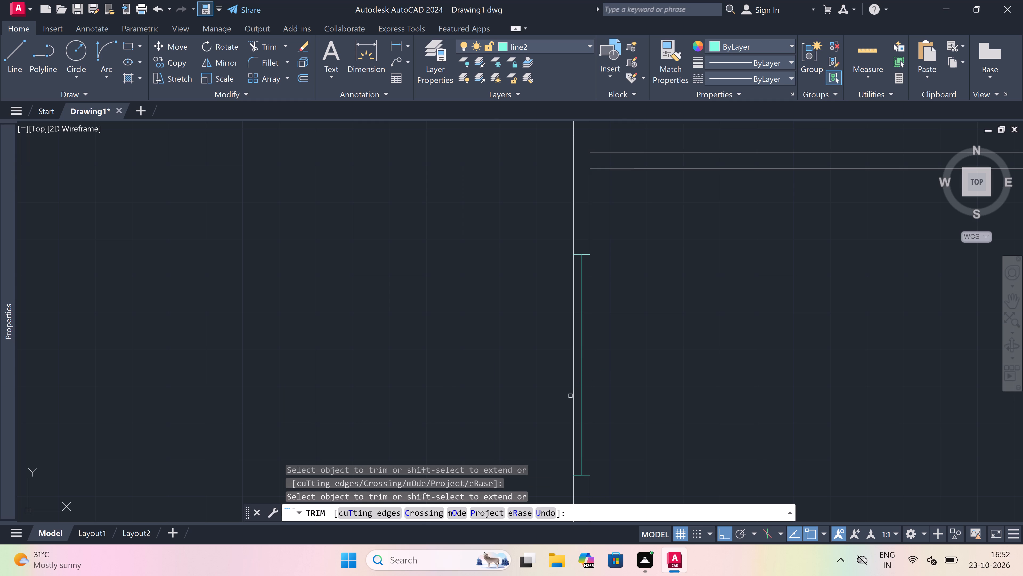
click(574, 394)
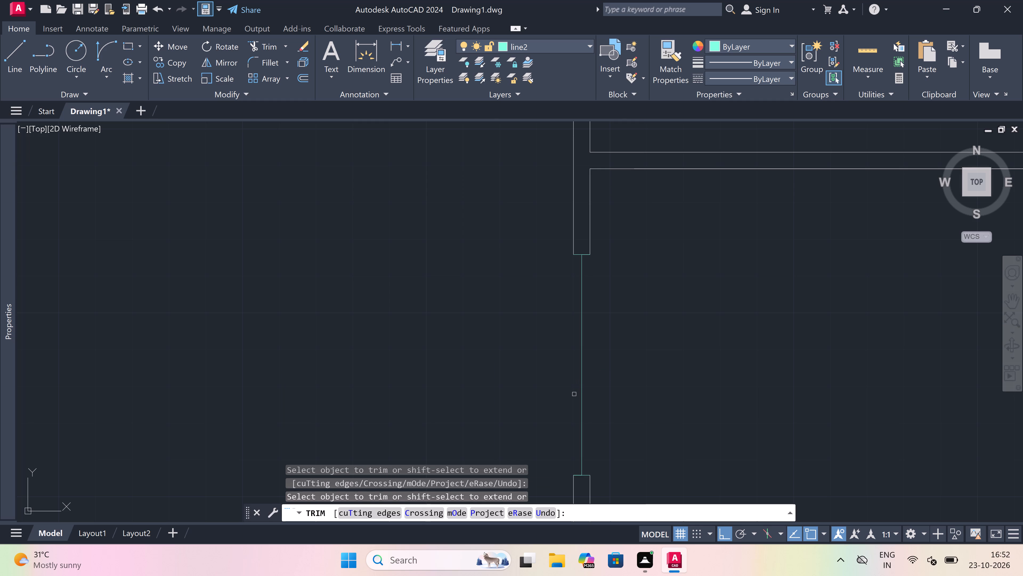
key(Escape)
Draw the outer and inner face lines between the end lines of the new 5' window.
key(l)
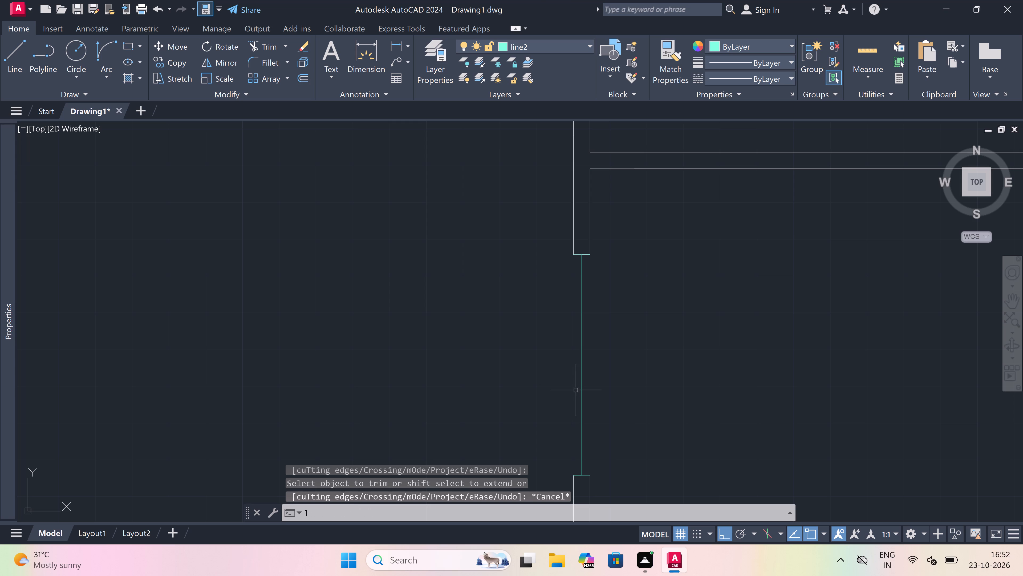
key(space)
click(573, 259)
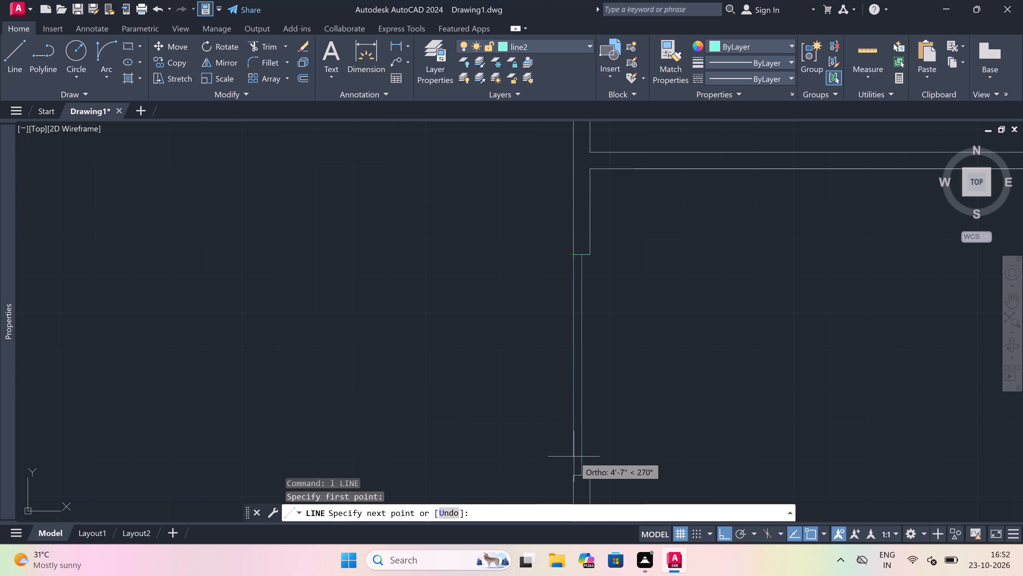
drag(575, 478, 575, 475)
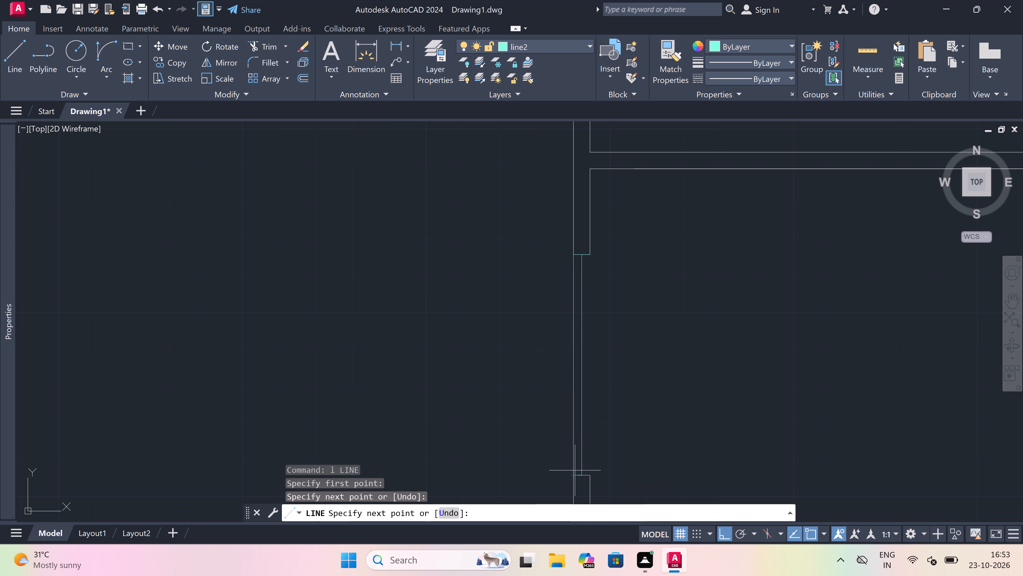
key(Escape)
key(space)
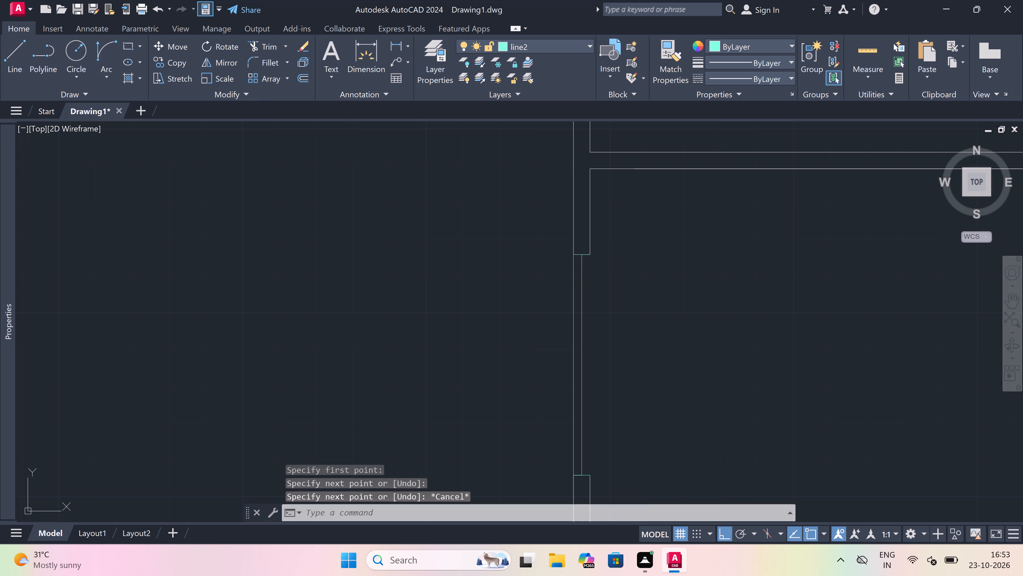
drag(591, 256, 589, 266)
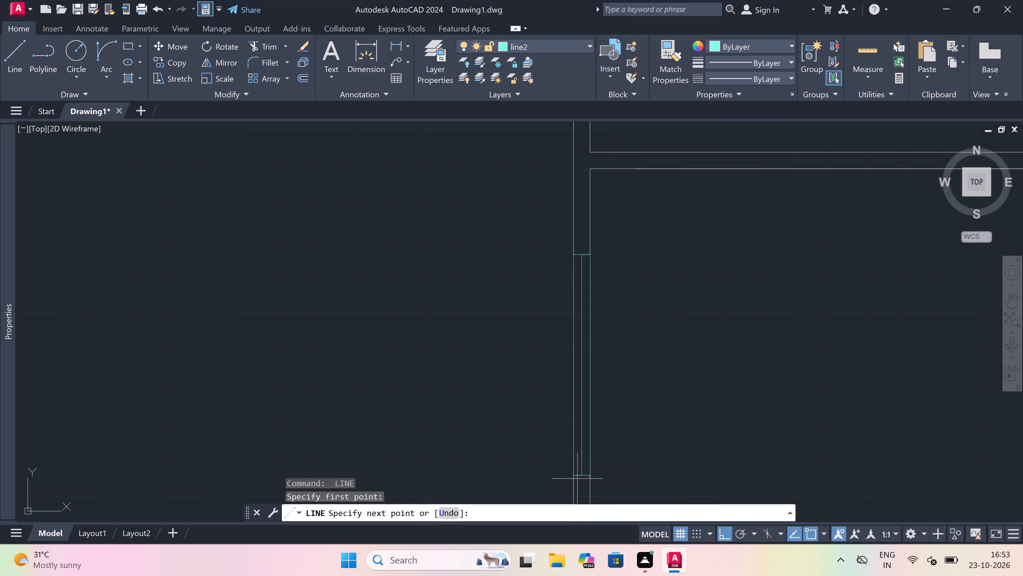
drag(592, 474, 592, 469)
key(Escape)
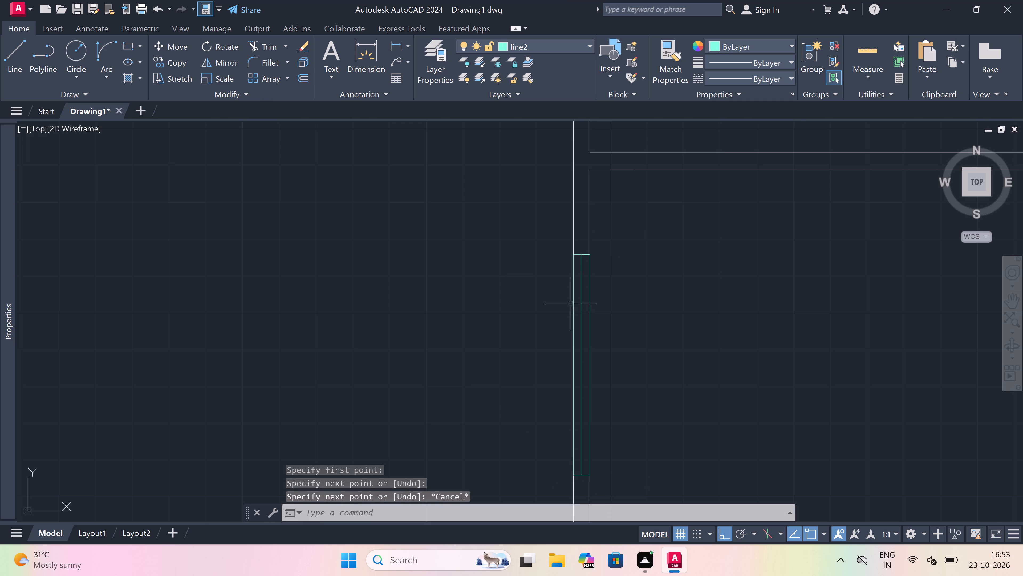
Draw a window in the left outer wall of the small room below: a cross line, a 2' centre line upward, and a closing cross line.
scroll(571, 303, down, 4)
scroll(581, 360, up, 3)
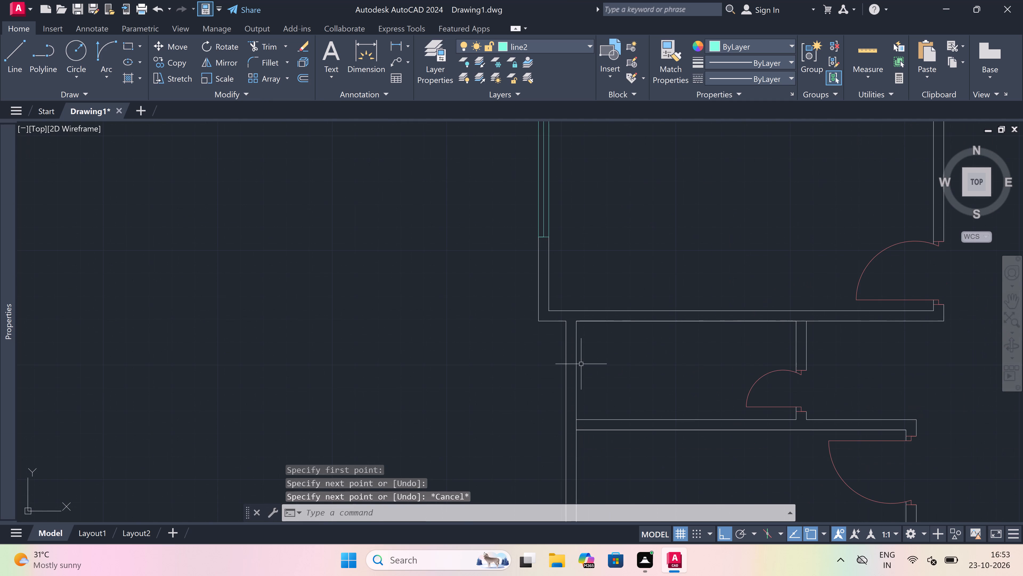
key(space)
scroll(565, 396, up, 2)
drag(564, 402, 567, 402)
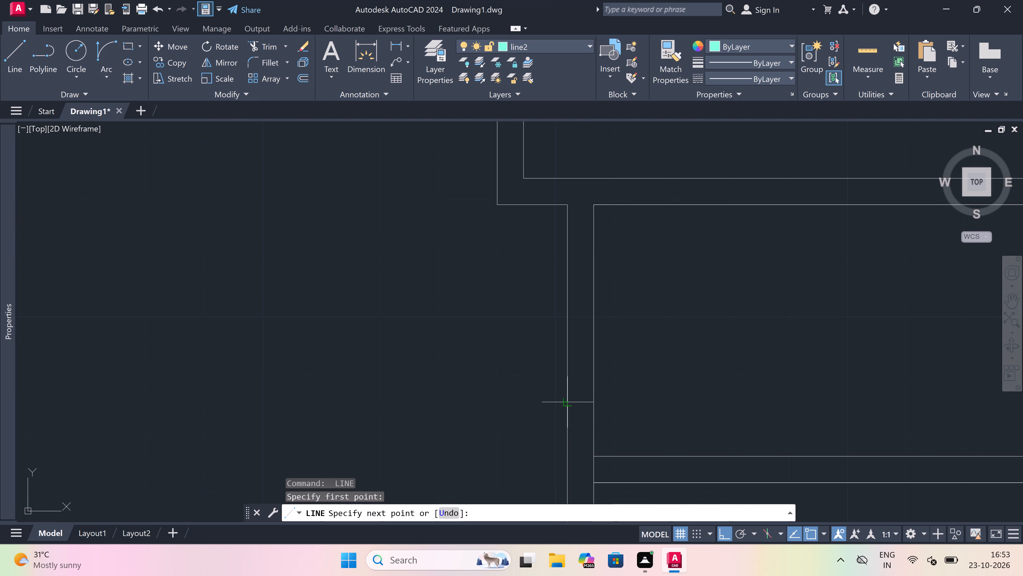
click(598, 406)
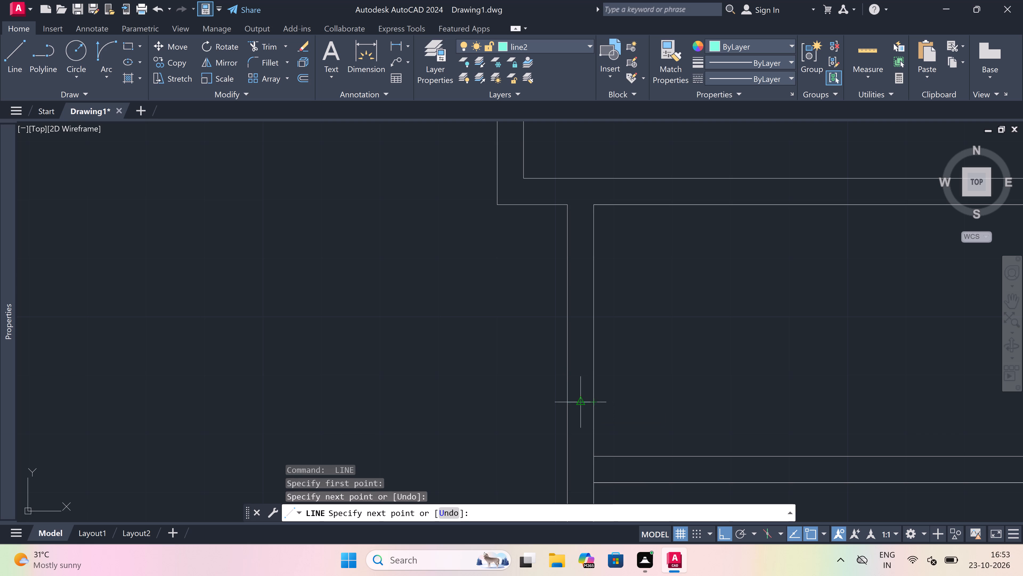
drag(584, 405, 580, 378)
key(2)
key(apostrophe)
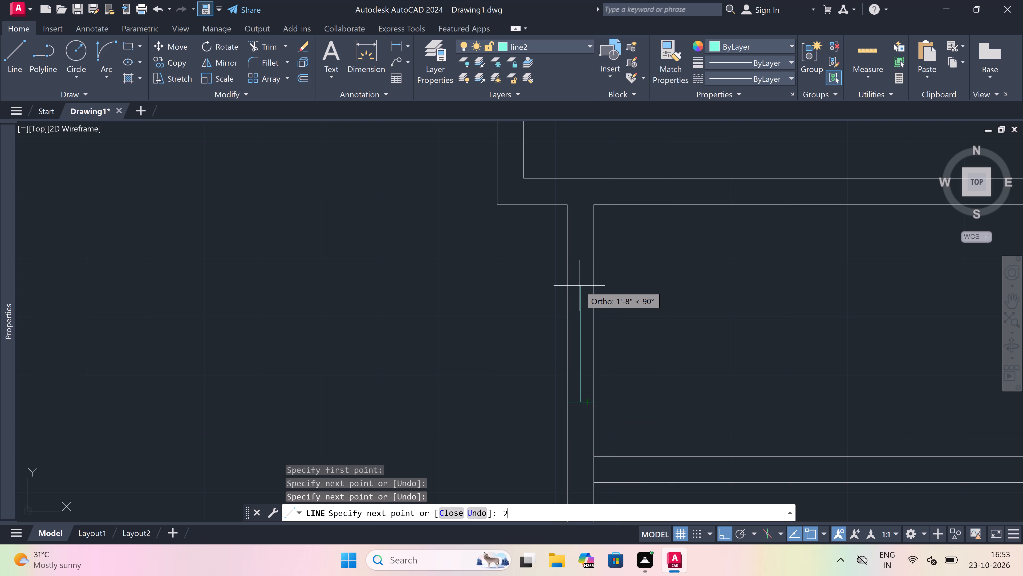
key(space)
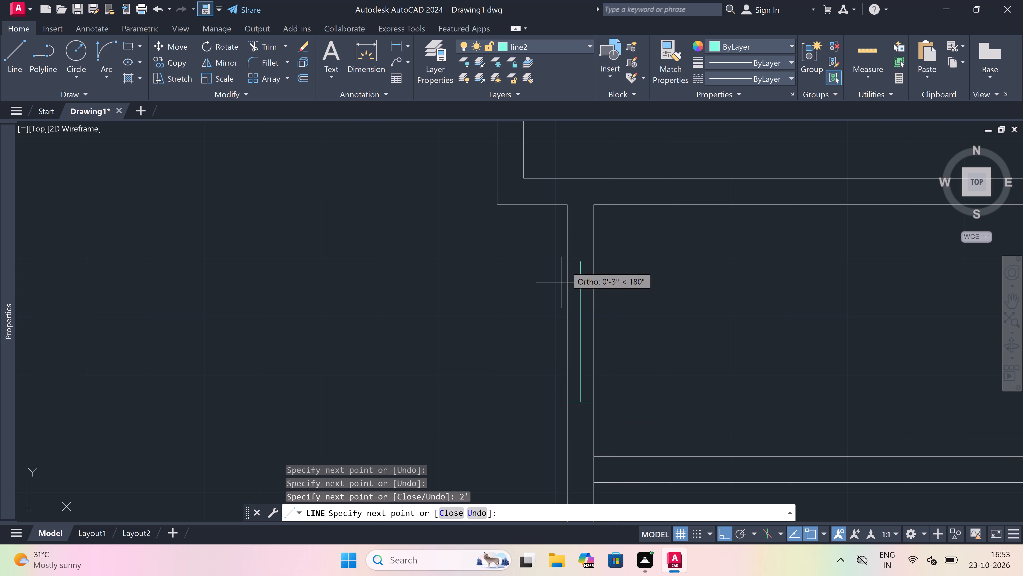
click(566, 258)
click(595, 257)
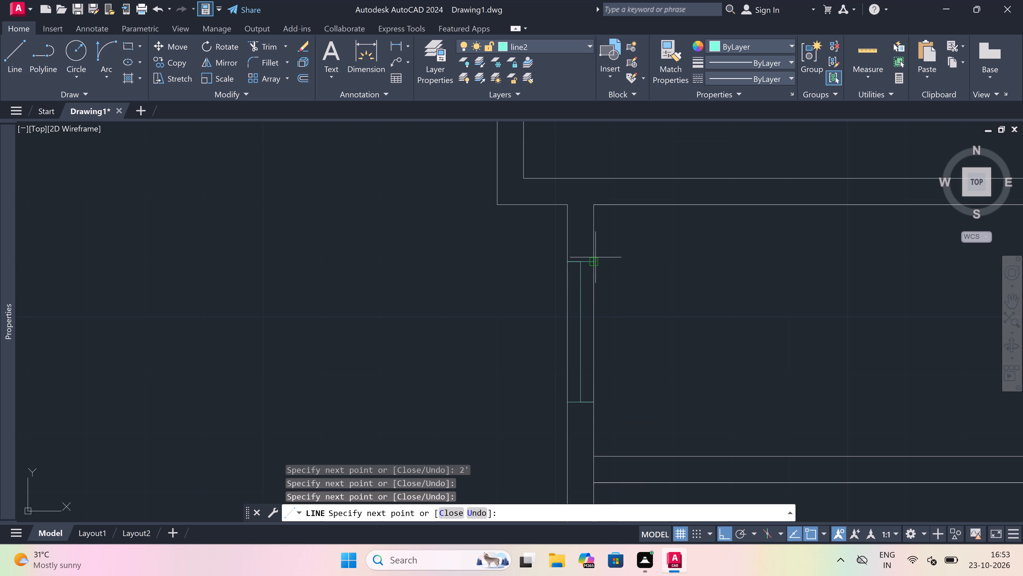
key(Escape)
Trim the inner and outer wall lines between the two end lines of the new 2' window.
text(tr)
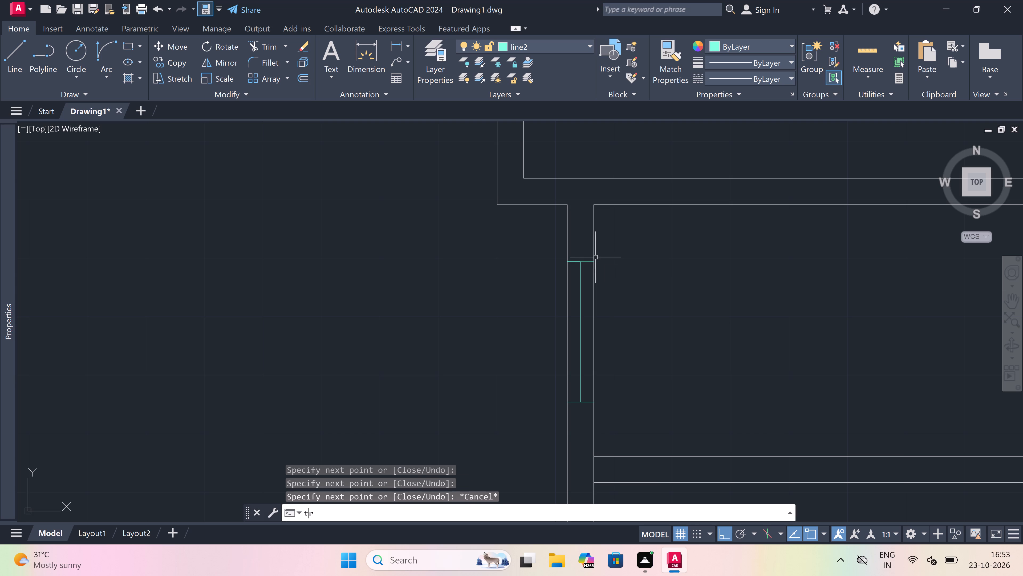
key(space)
click(591, 305)
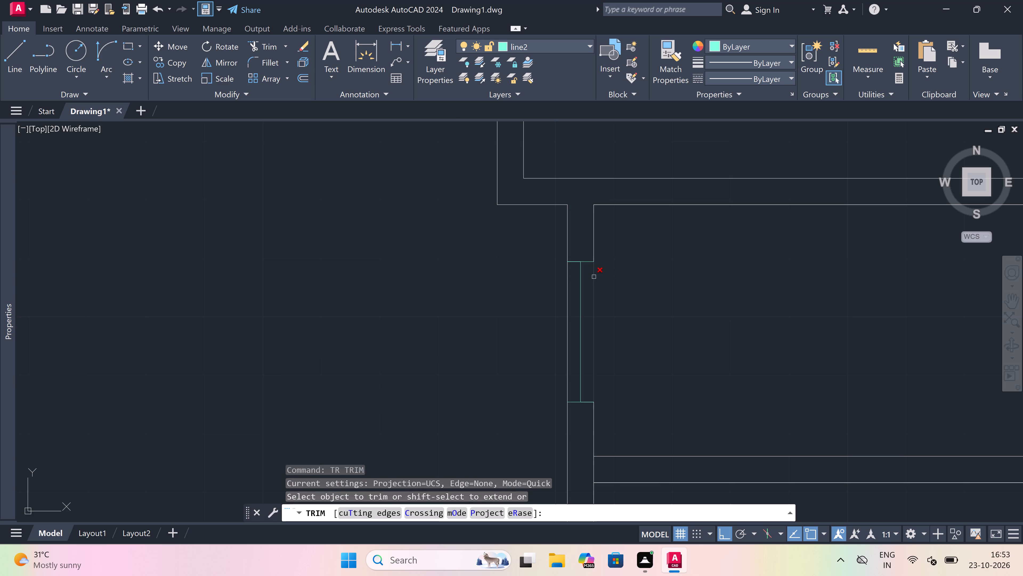
click(567, 309)
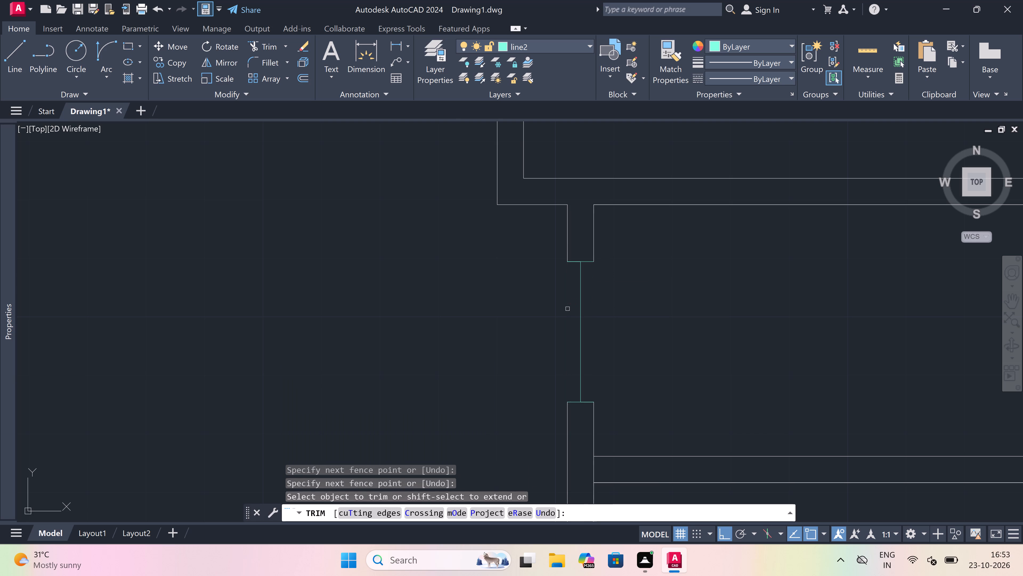
Trim the inner wall line where the partition below the 2' window meets the left outer wall.
scroll(567, 309, down, 1)
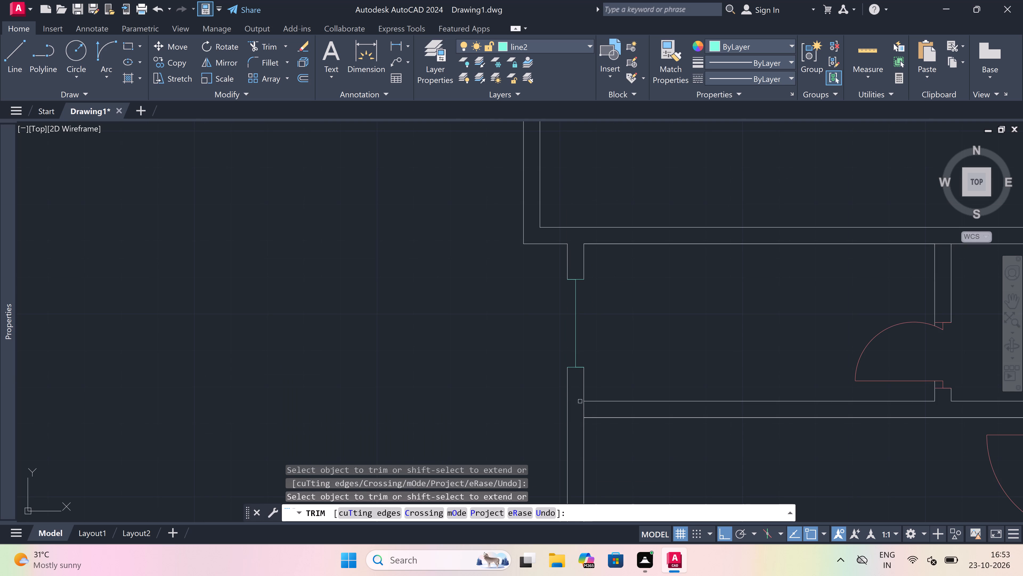
scroll(583, 406, up, 1)
click(584, 407)
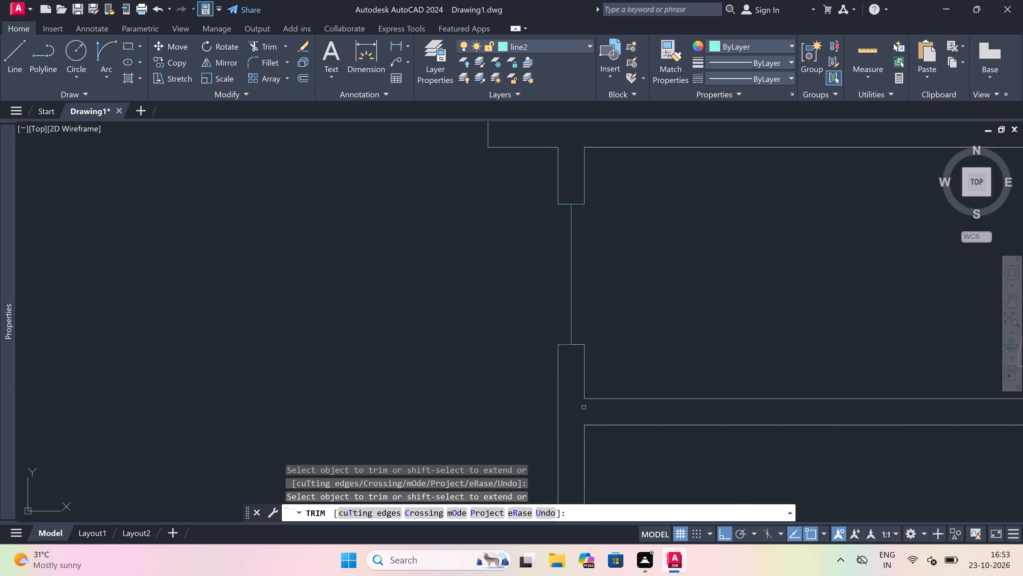
key(Escape)
Draw the inner and outer face lines between the end lines of the 2' window in the small room's left outer wall.
scroll(583, 407, down, 1)
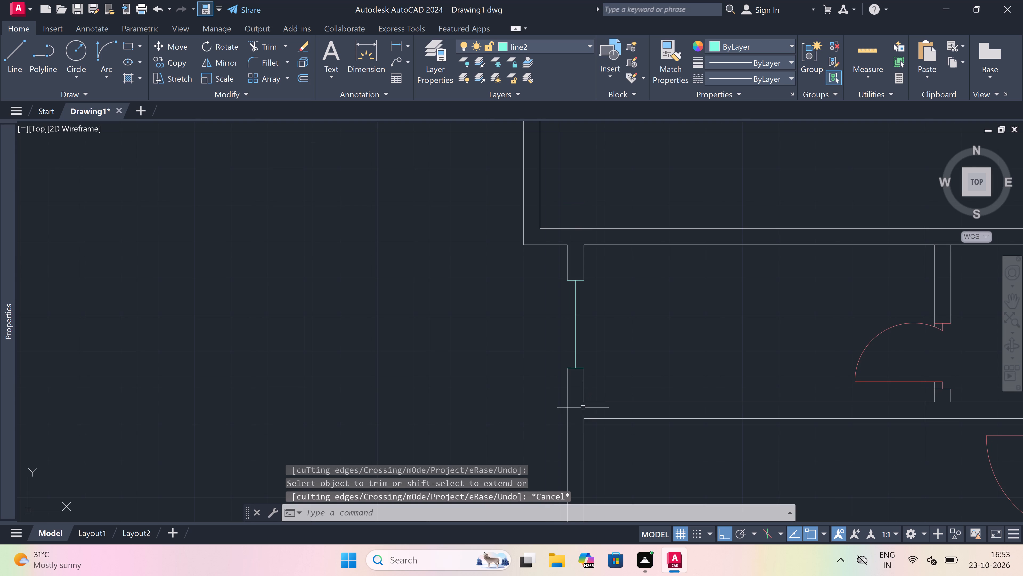
scroll(582, 366, up, 1)
scroll(596, 284, up, 1)
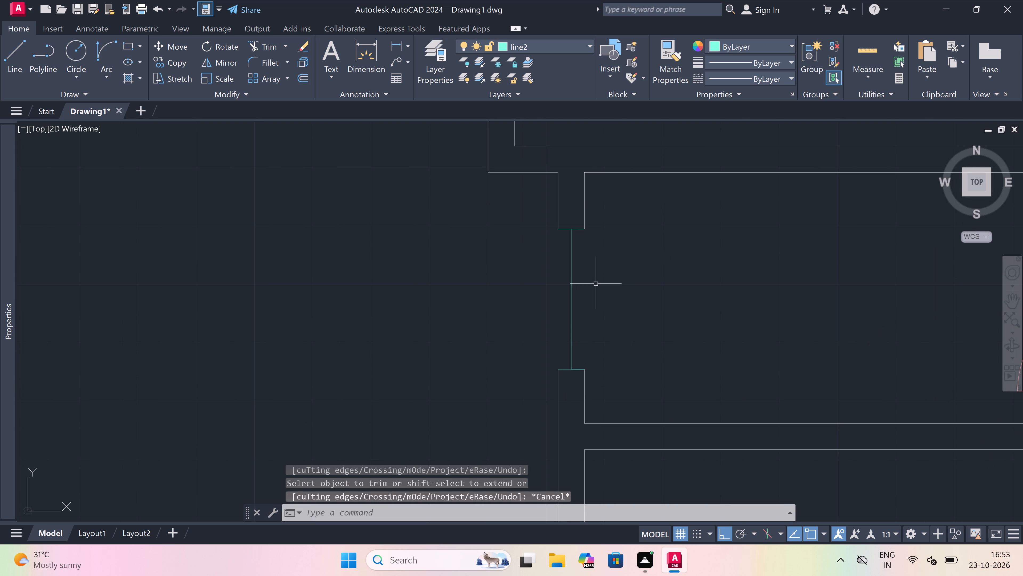
text(l)
key(space)
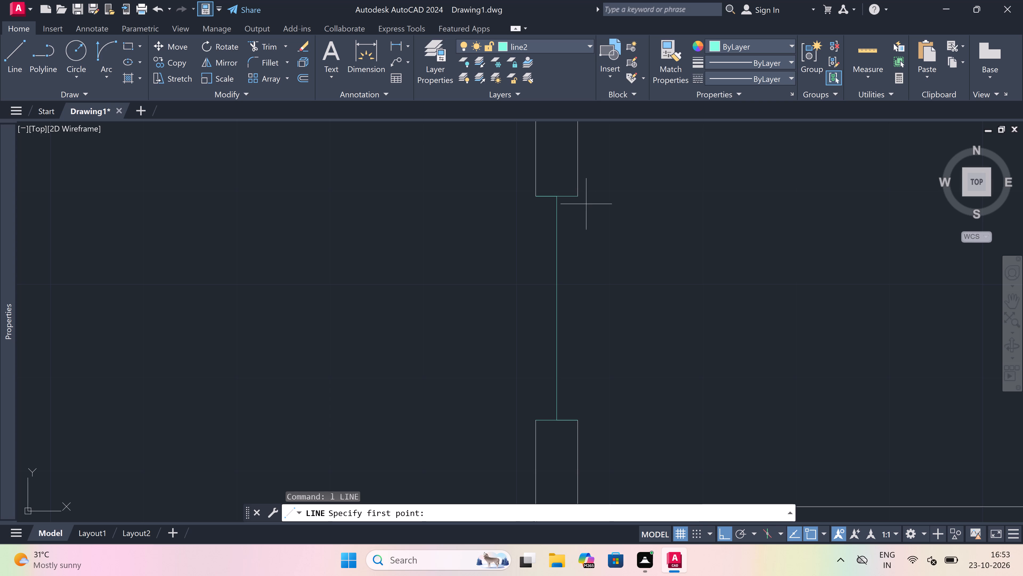
drag(580, 200, 580, 204)
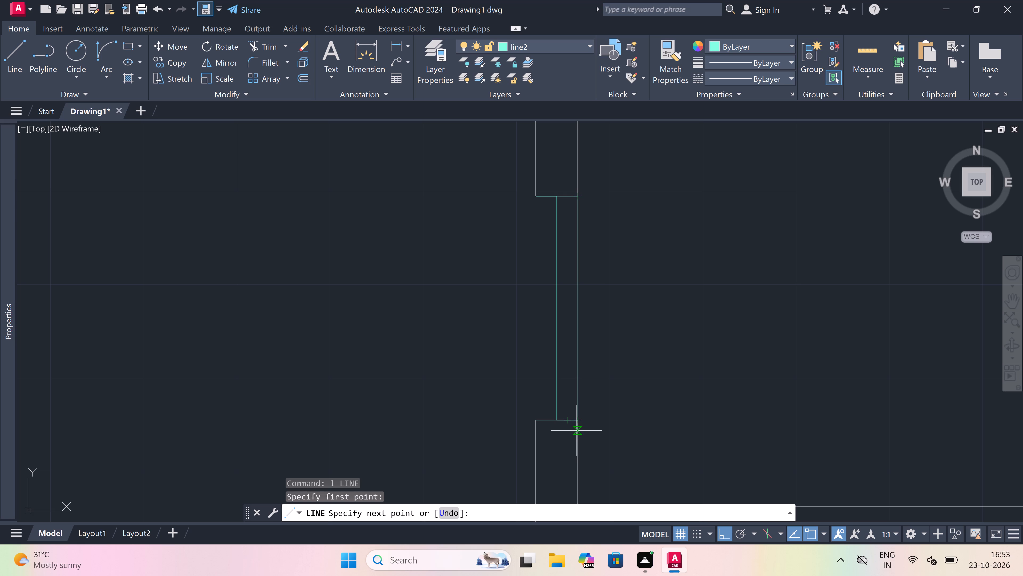
click(577, 422)
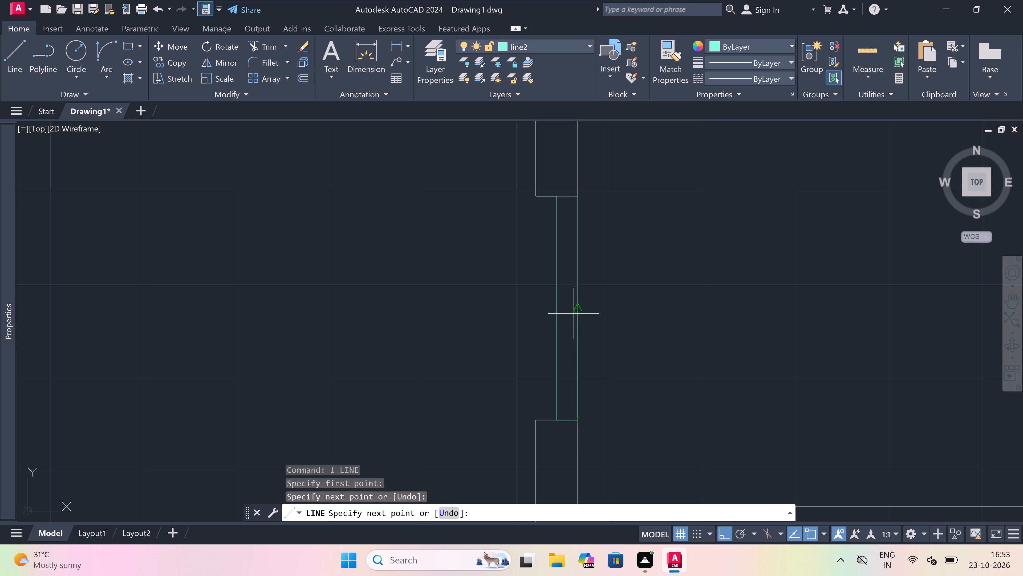
key(Escape)
key(space)
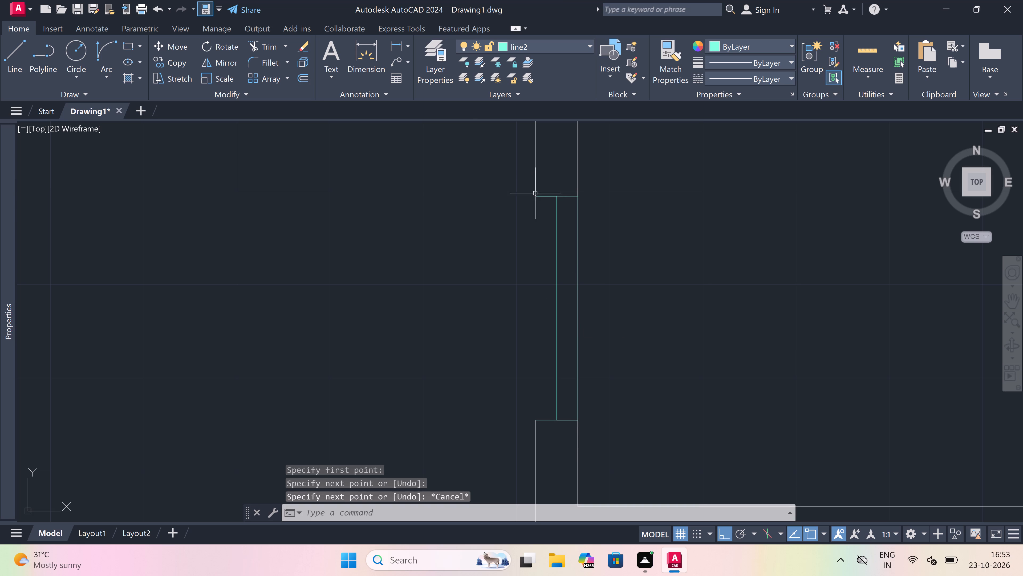
click(535, 197)
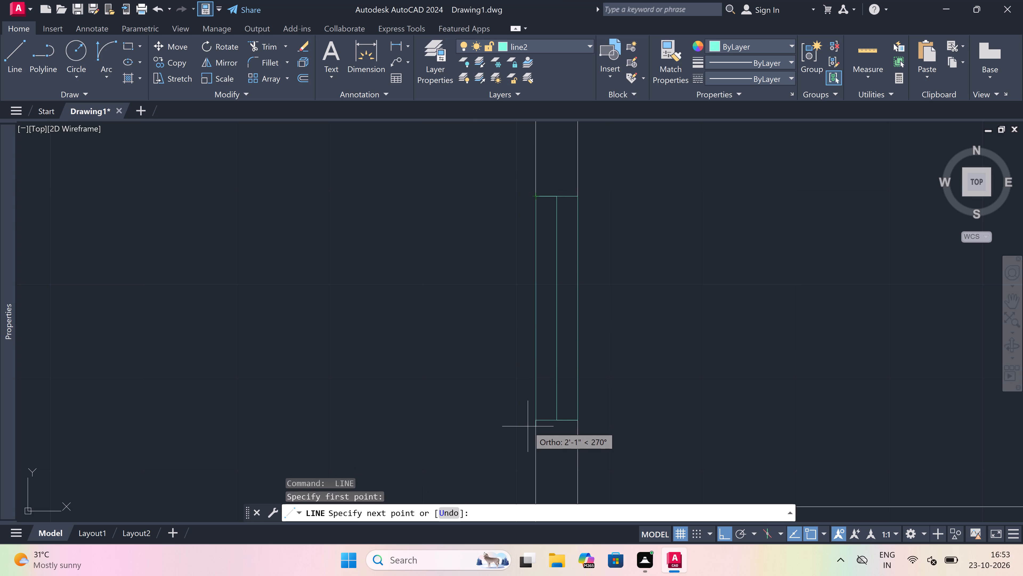
click(533, 422)
key(Escape)
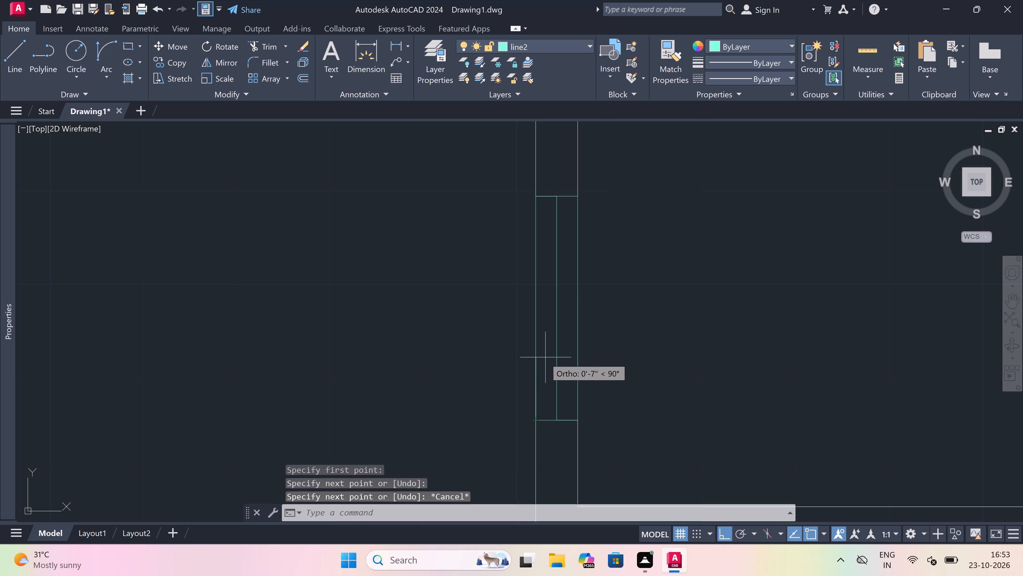
Draw a window in the left outer wall of the large room below: a cross line, a 5' centre line downward, and a closing cross line.
scroll(547, 343, down, 7)
scroll(545, 381, up, 2)
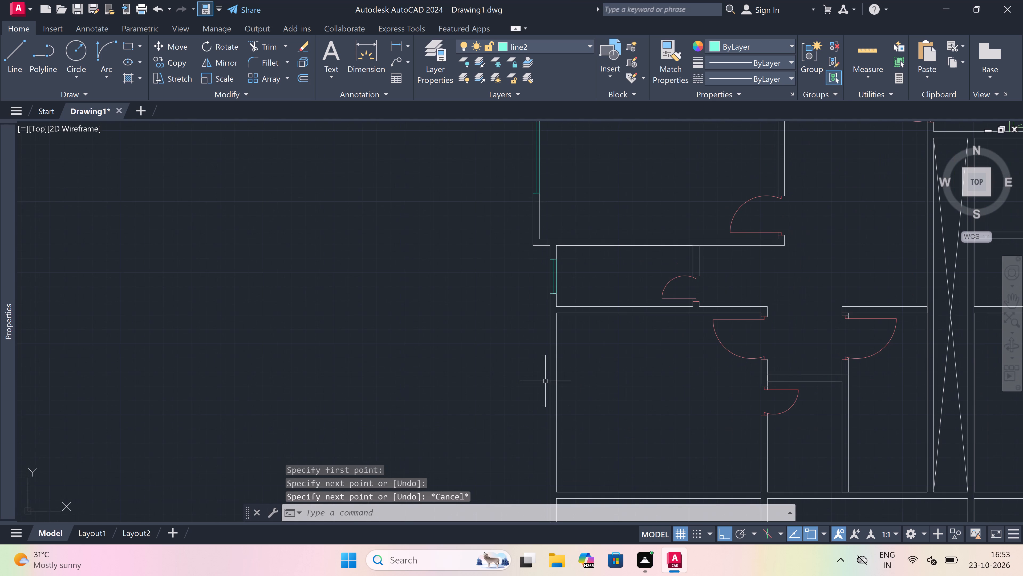
key(space)
scroll(546, 368, up, 2)
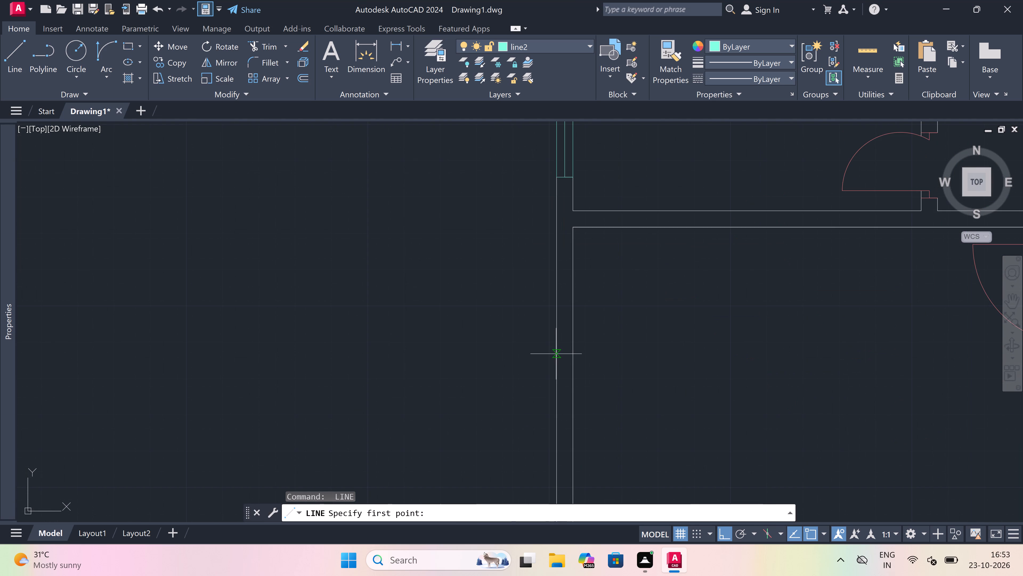
click(556, 354)
click(572, 353)
click(564, 352)
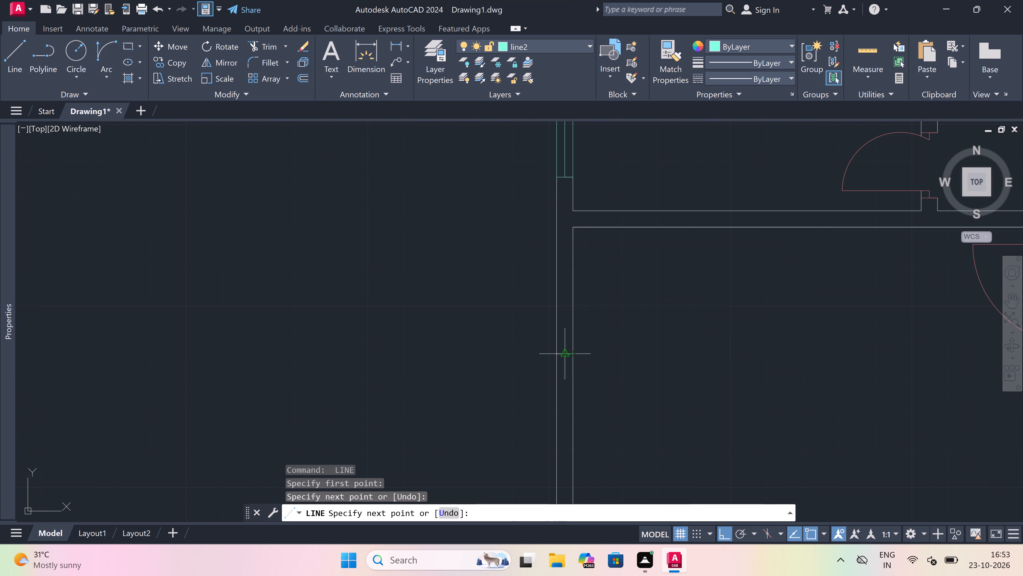
scroll(564, 352, down, 3)
scroll(555, 384, up, 3)
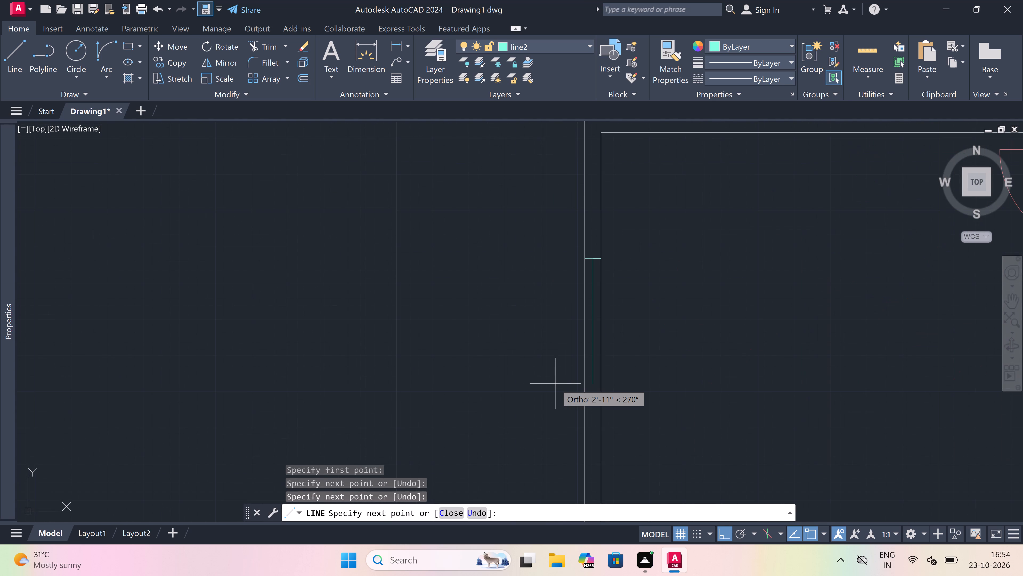
text(5')
key(space)
scroll(555, 384, down, 1)
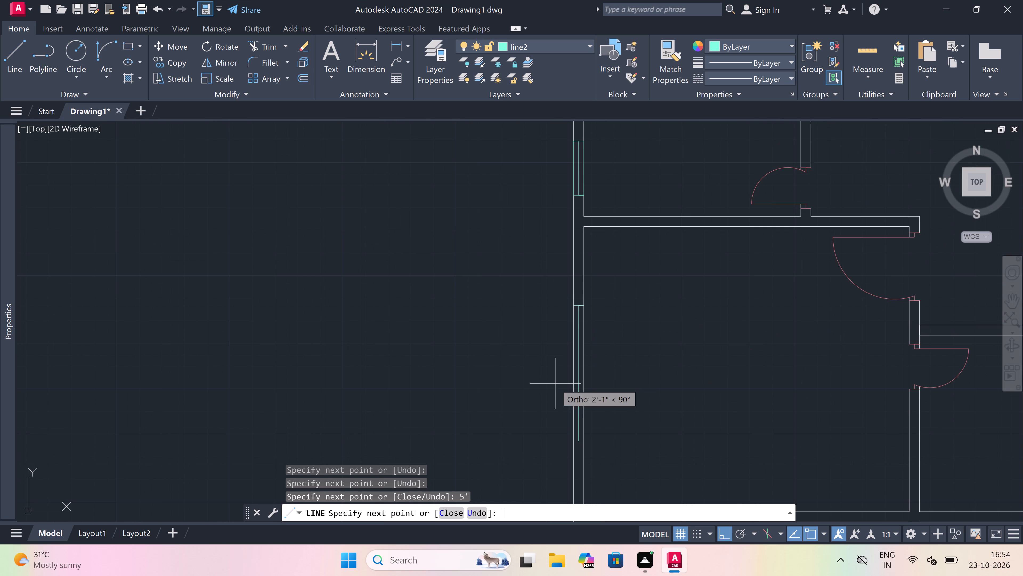
click(573, 438)
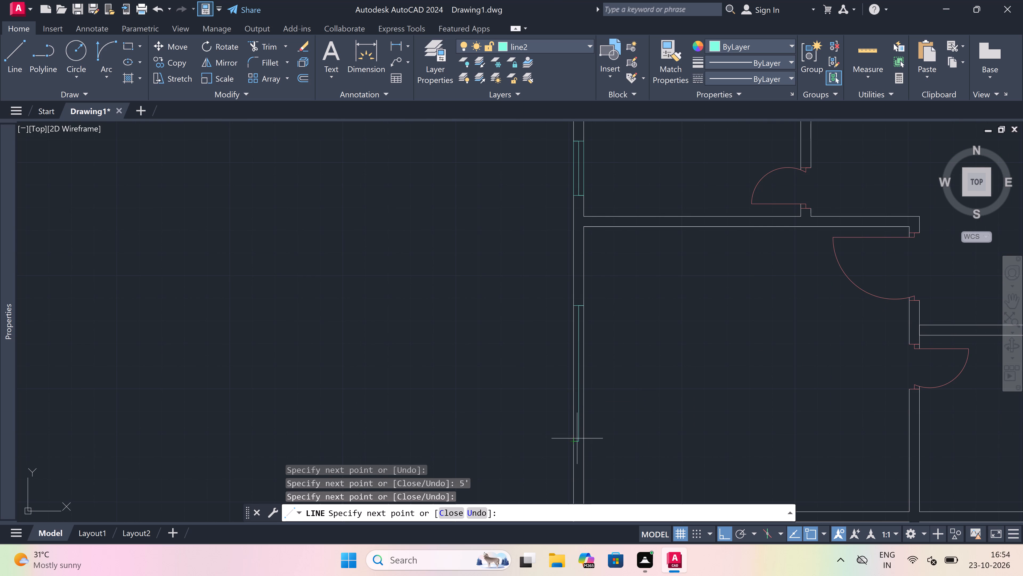
click(582, 438)
scroll(581, 437, up, 1)
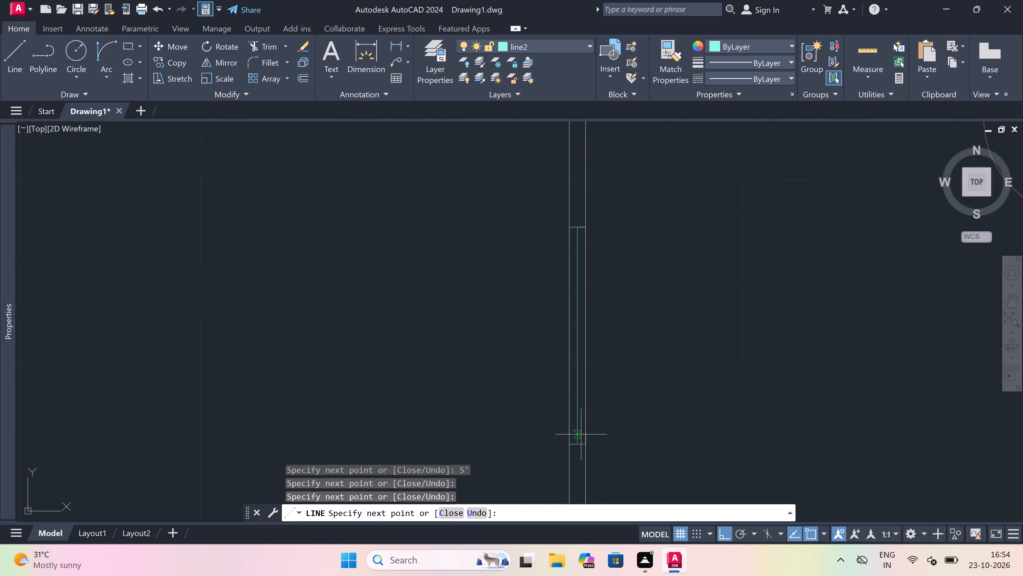
key(Escape)
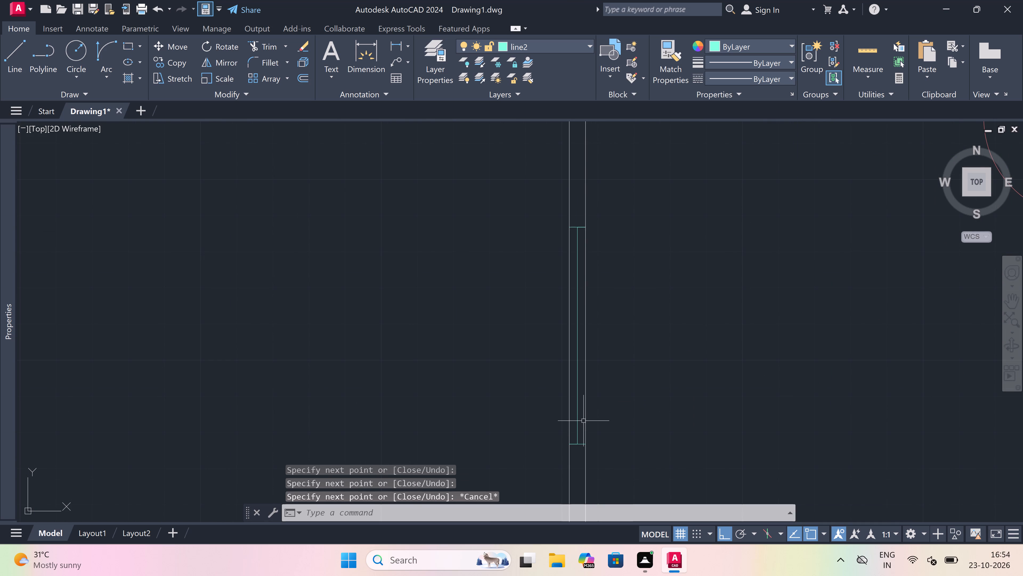
Trim the inner and outer wall lines between the two end lines of the new 5' window in the left wall.
key(t)
key(r)
key(space)
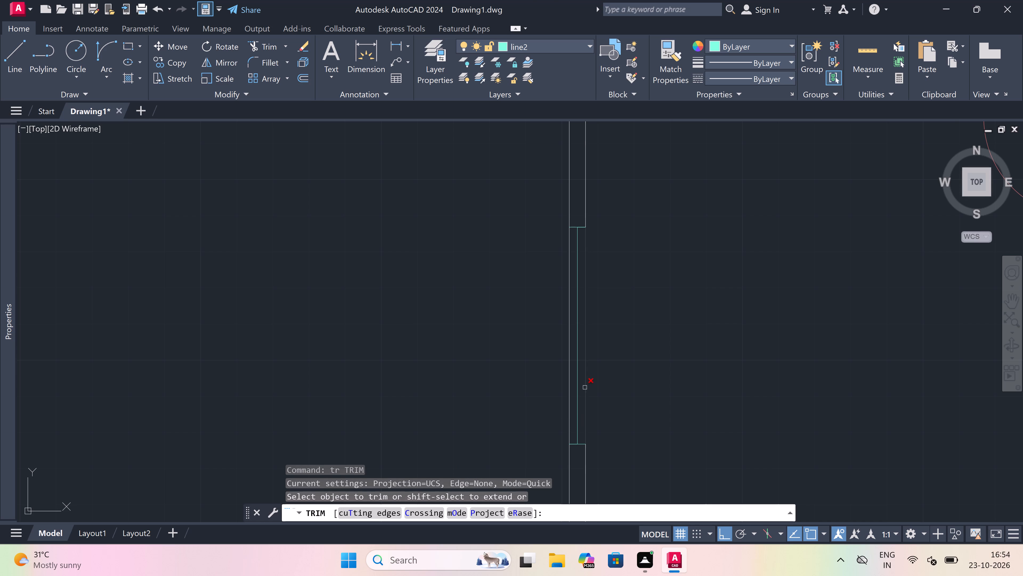
click(585, 380)
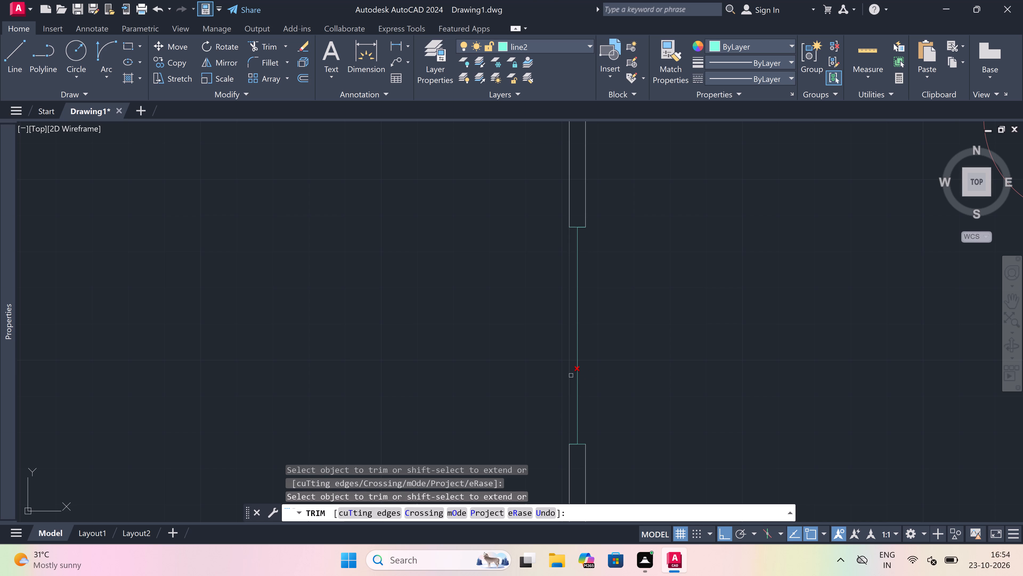
click(571, 375)
key(Escape)
Draw the outer and inner face lines between the end lines of the left wall's new 5' window.
key(l)
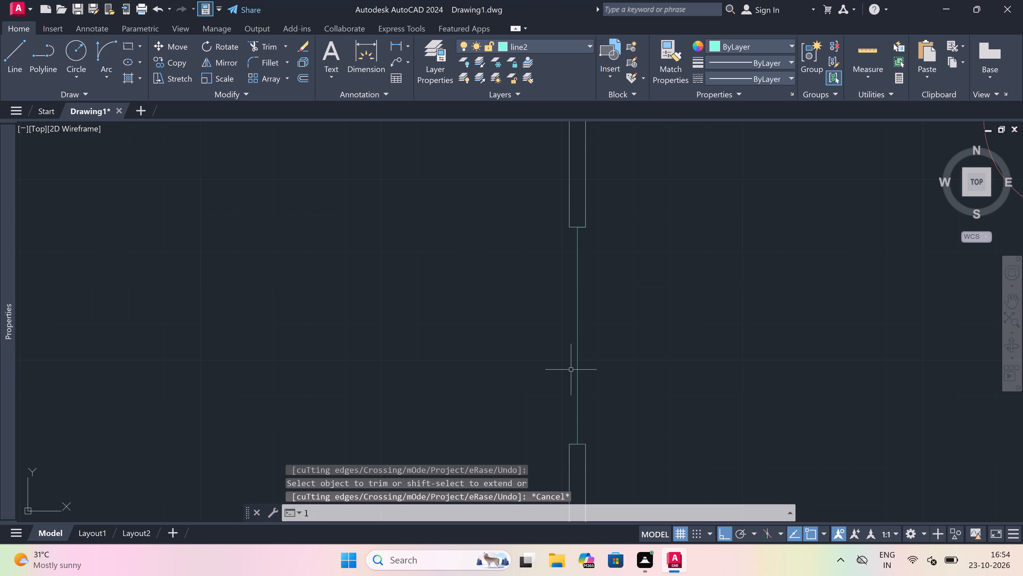
key(space)
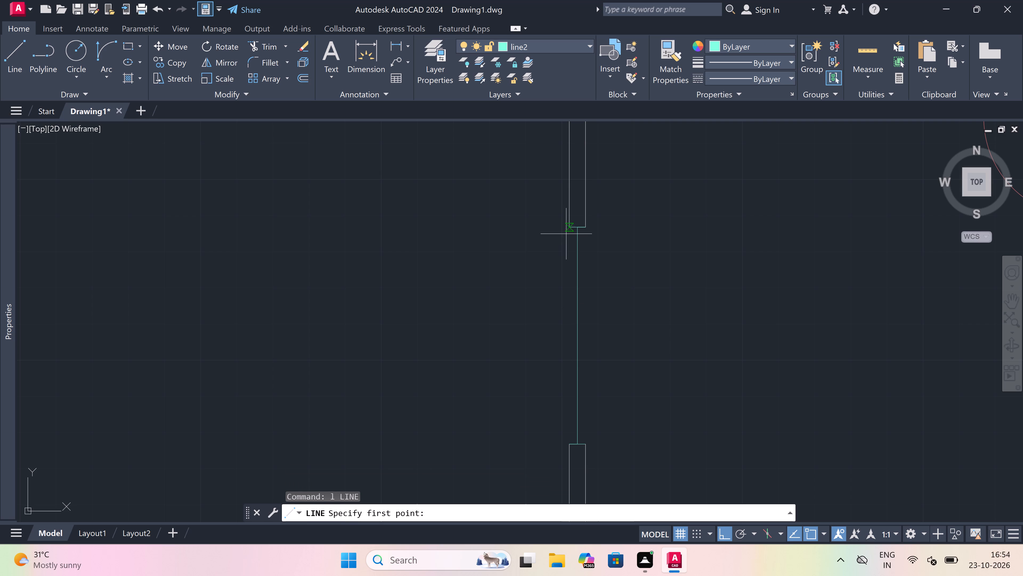
click(571, 226)
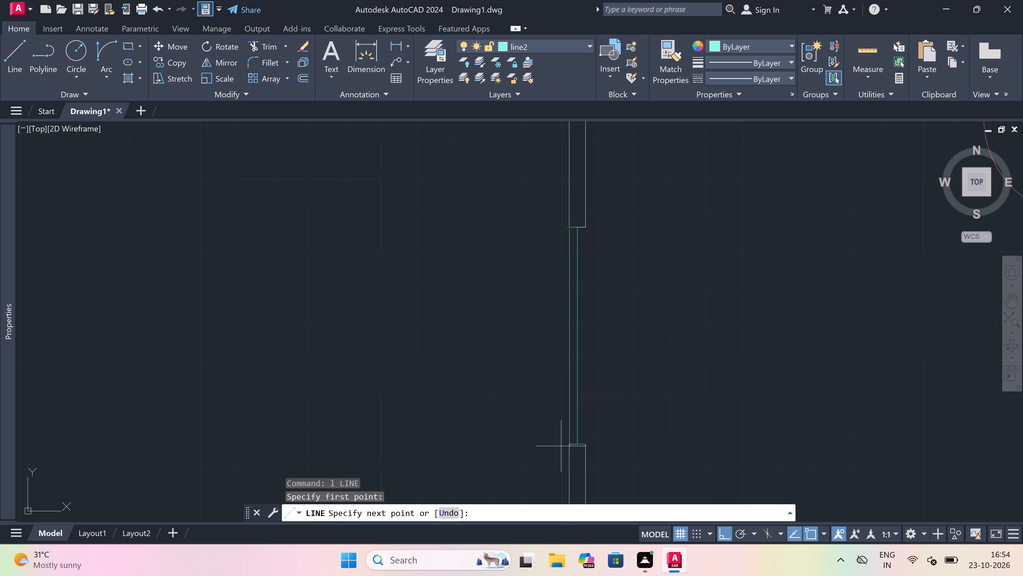
click(567, 443)
key(Escape)
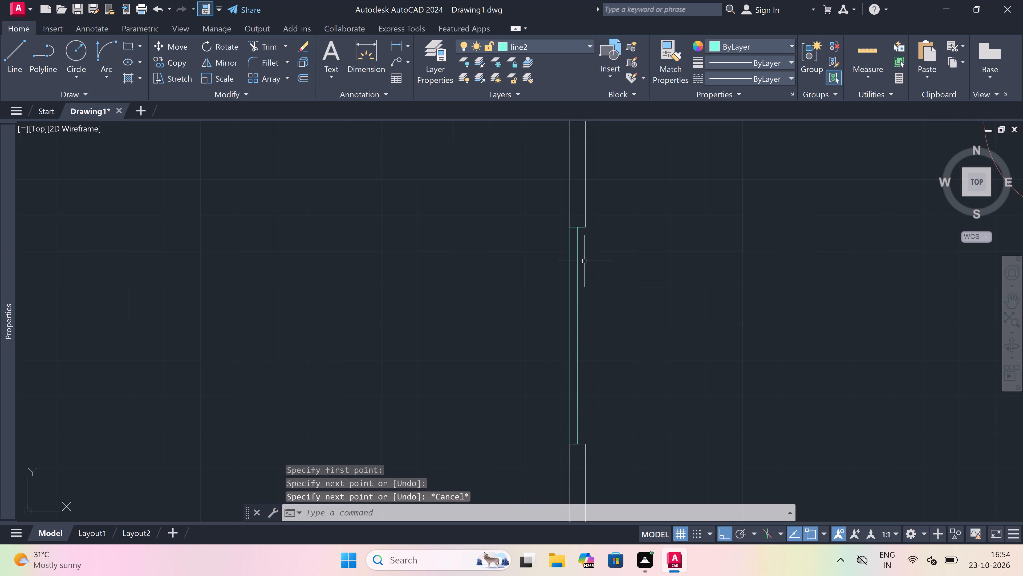
key(space)
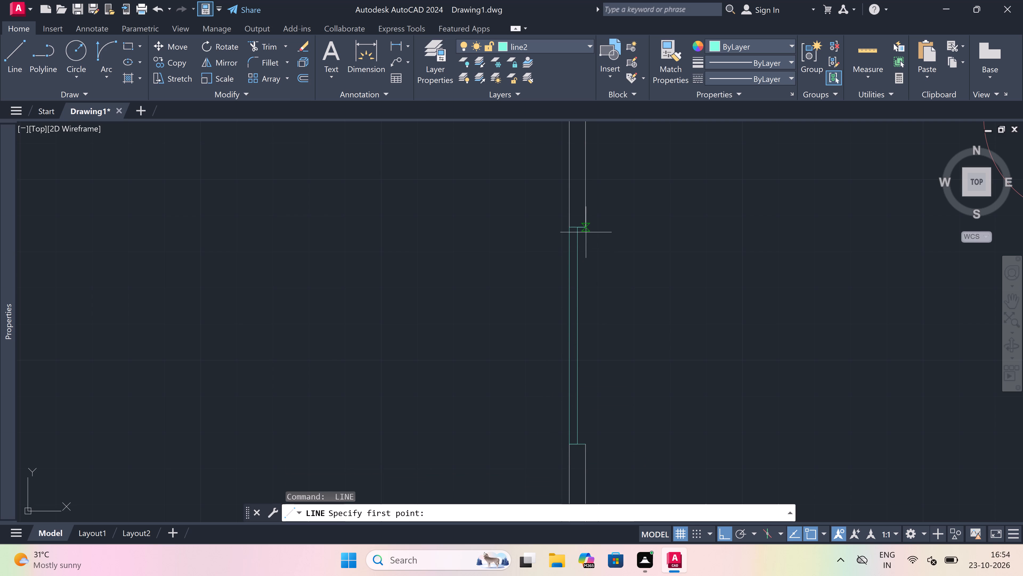
click(586, 231)
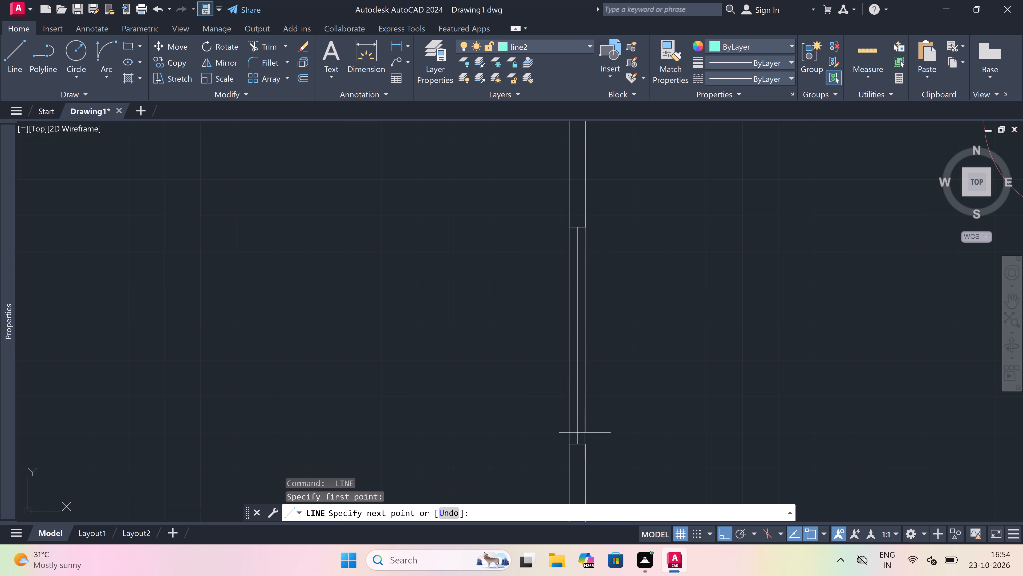
drag(587, 446, 588, 440)
key(Escape)
Draw a window in the same room's bottom wall near the left corner: a cross line, a 5' centre line rightward, and a closing cross line.
scroll(547, 280, down, 5)
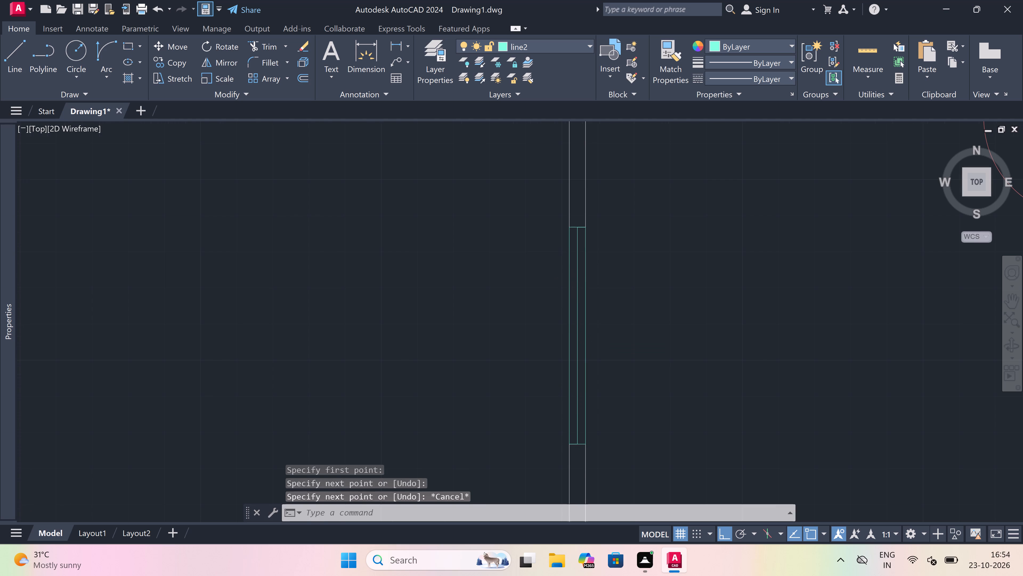
scroll(557, 304, up, 4)
key(space)
scroll(542, 316, up, 1)
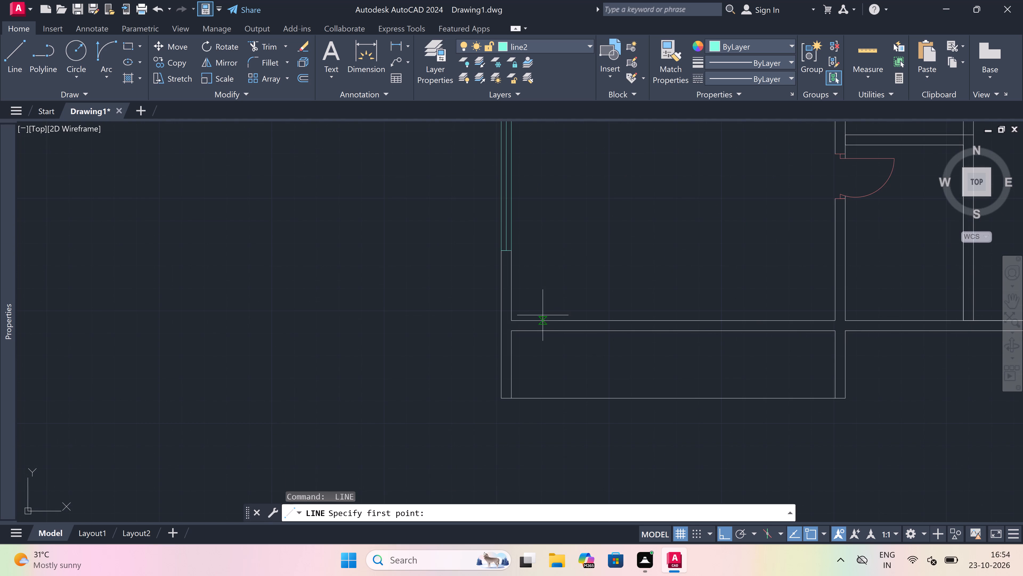
click(531, 324)
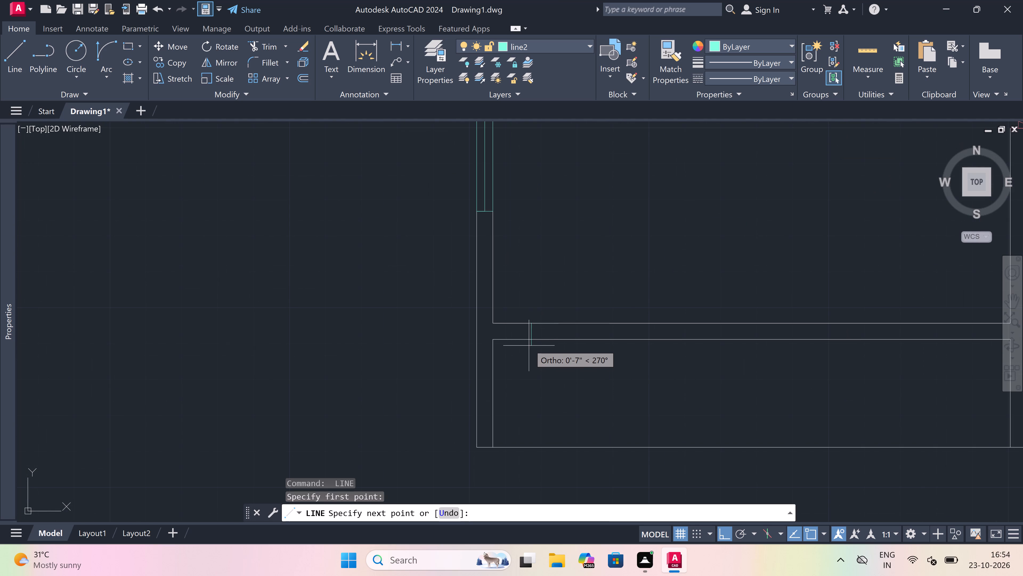
click(529, 338)
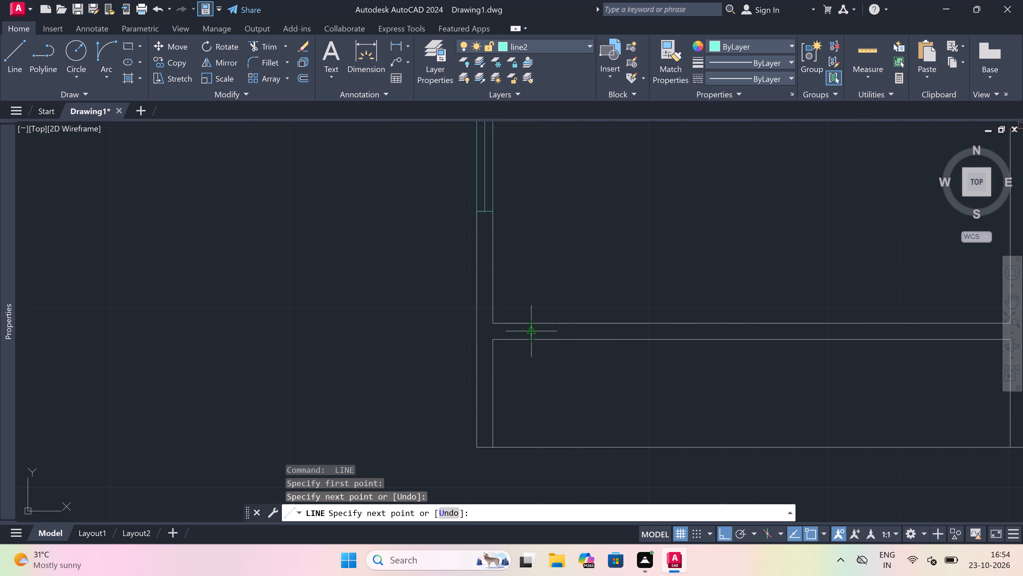
drag(533, 331, 537, 333)
key(5)
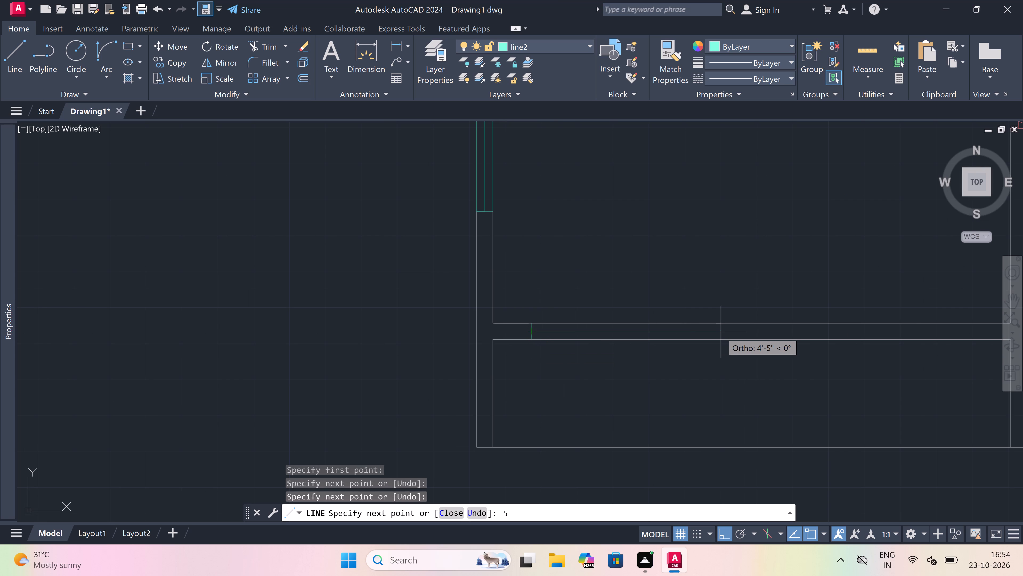
key(apostrophe)
key(space)
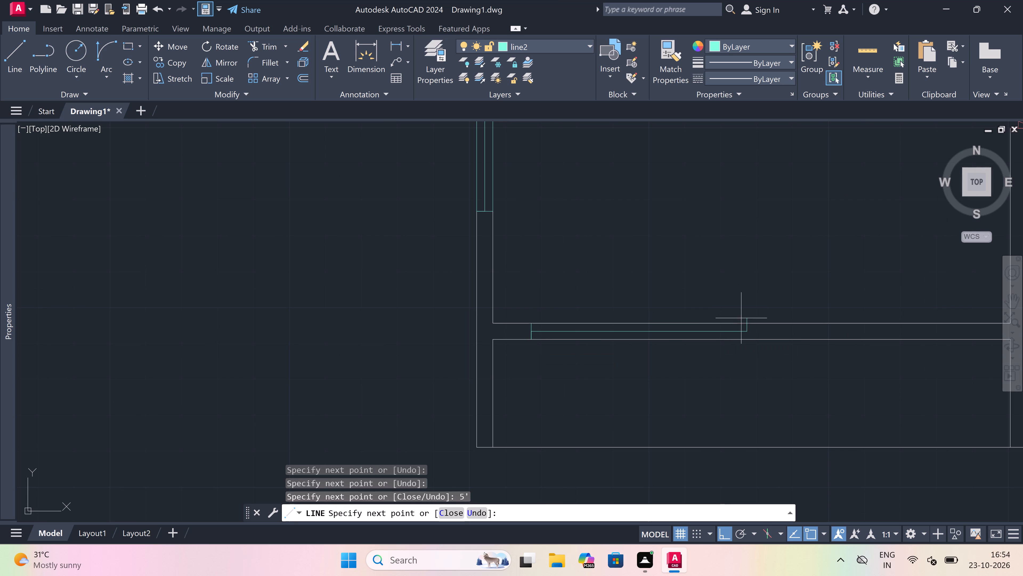
click(745, 320)
click(745, 338)
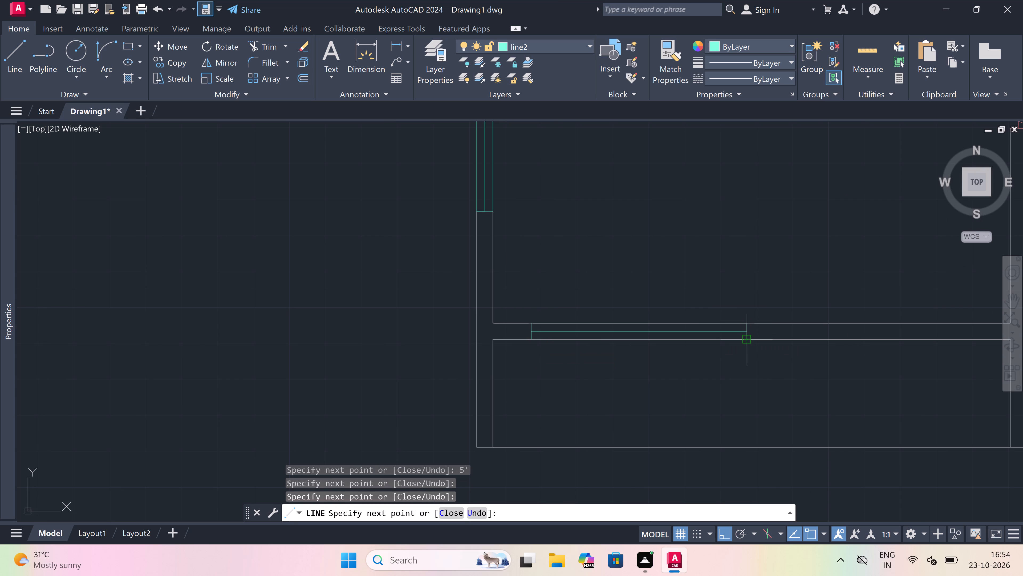
key(Escape)
Trim the lower and upper wall lines between the two end lines of the bottom wall's 5' window.
key(t)
key(r)
key(space)
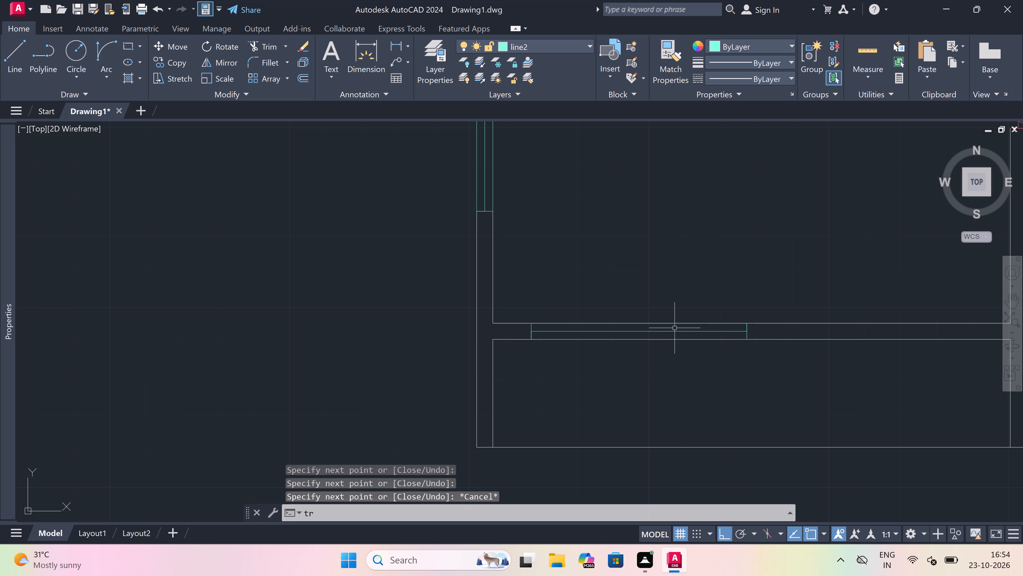
scroll(657, 341, up, 1)
click(657, 340)
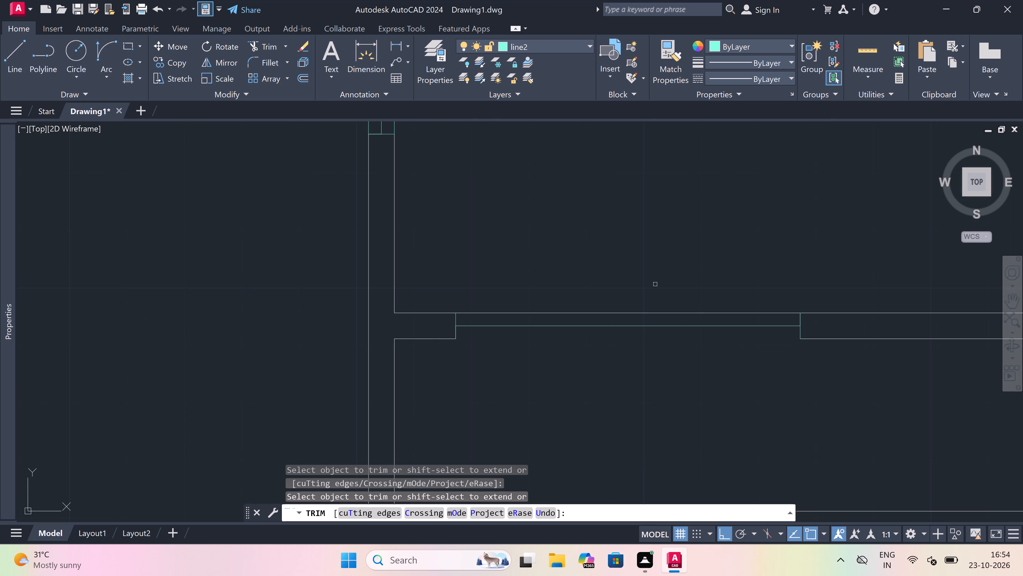
click(648, 315)
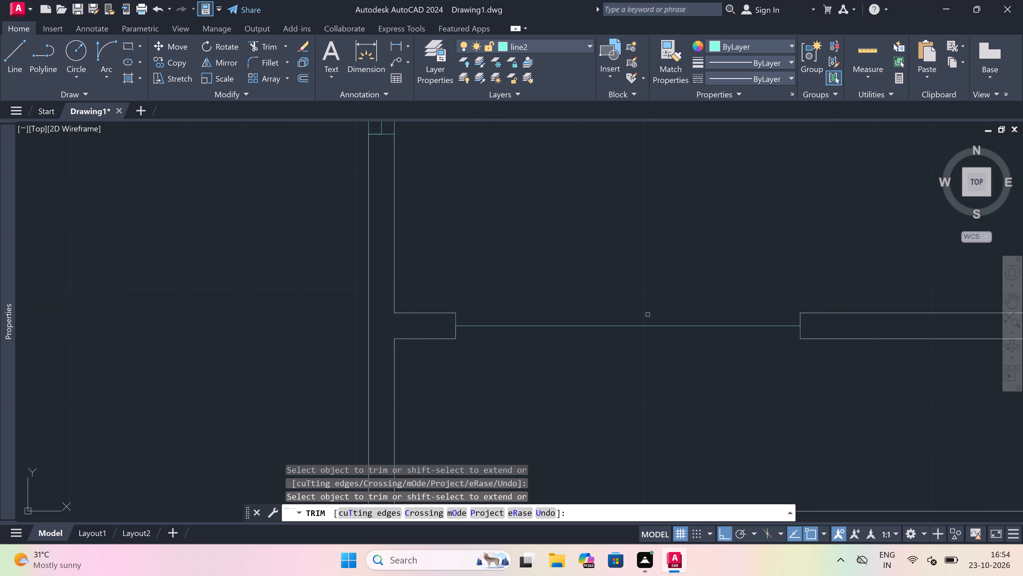
Draw the upper and lower face lines between the end lines of the bottom wall's 5' window.
key(Escape)
key(l)
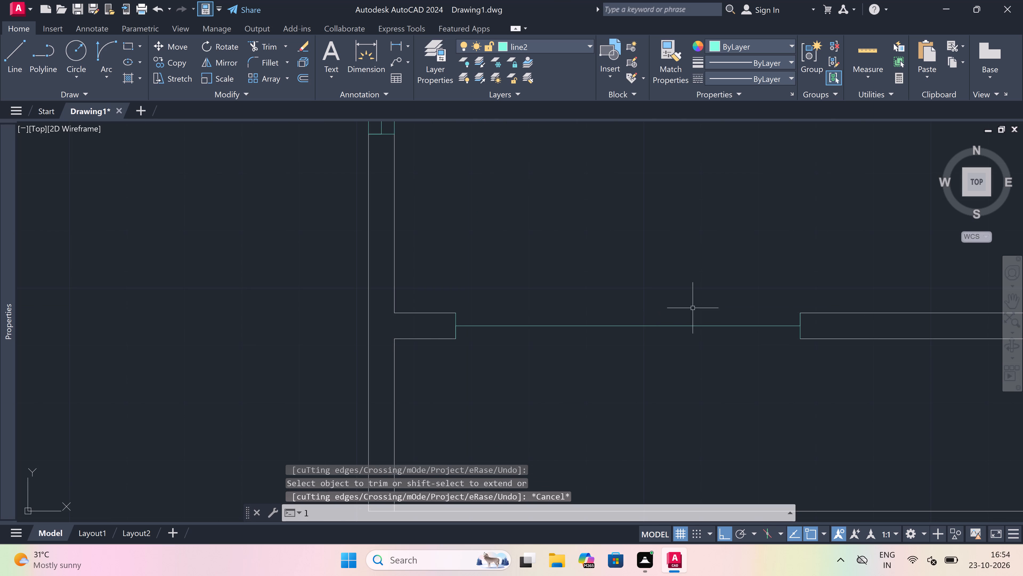
key(space)
drag(798, 313, 799, 312)
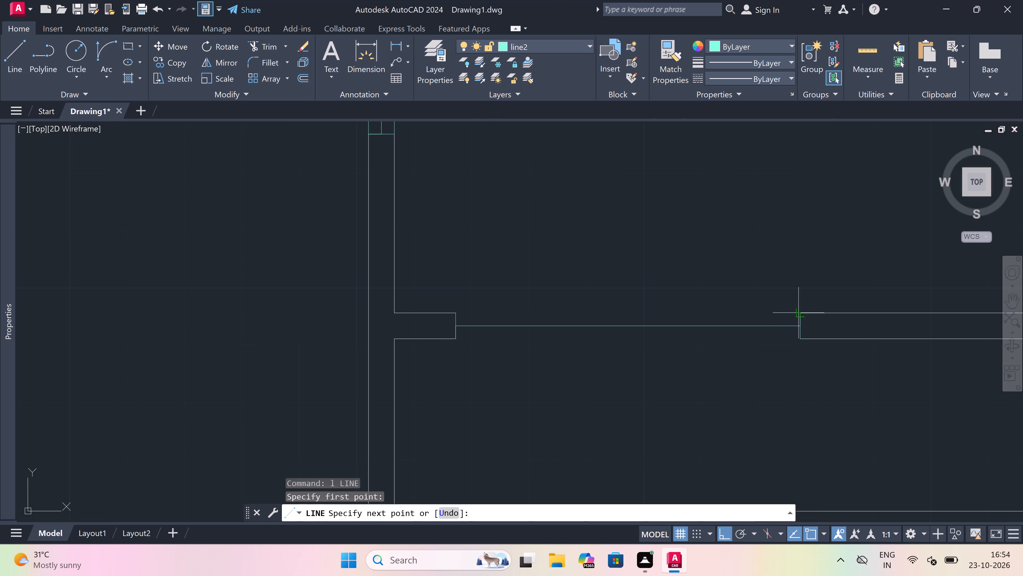
drag(799, 312, 781, 312)
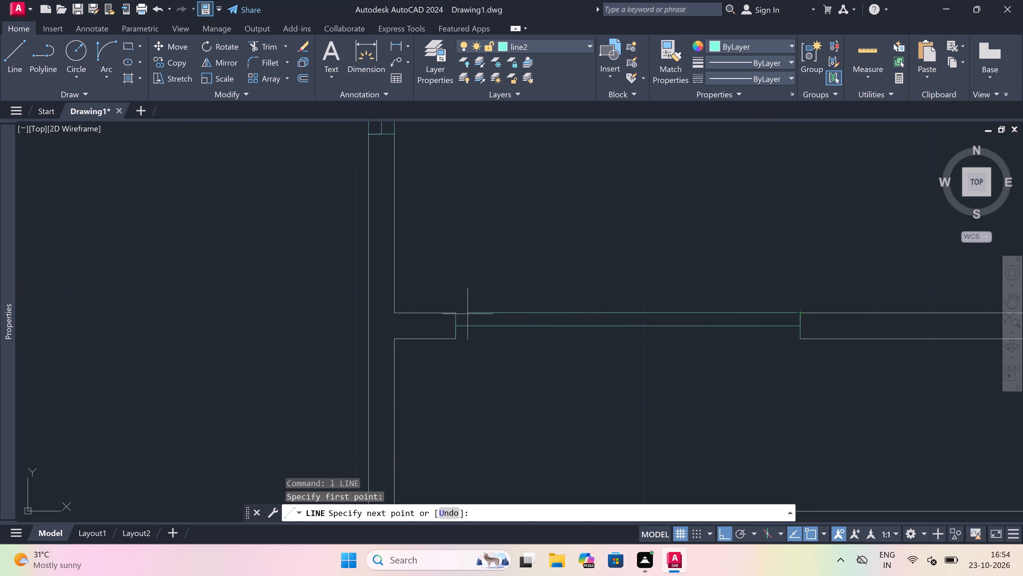
click(454, 314)
key(Escape)
key(space)
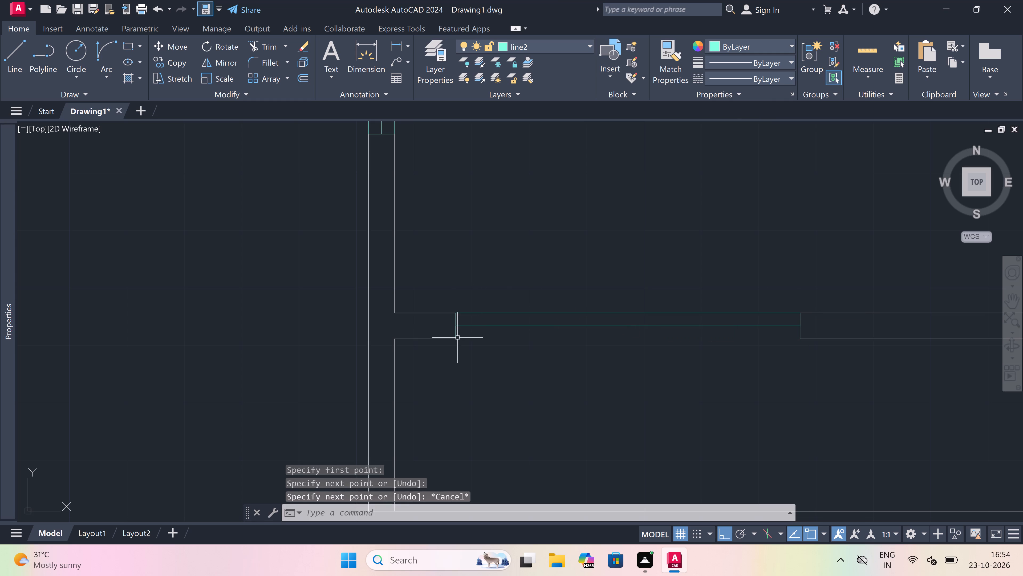
drag(457, 338, 486, 340)
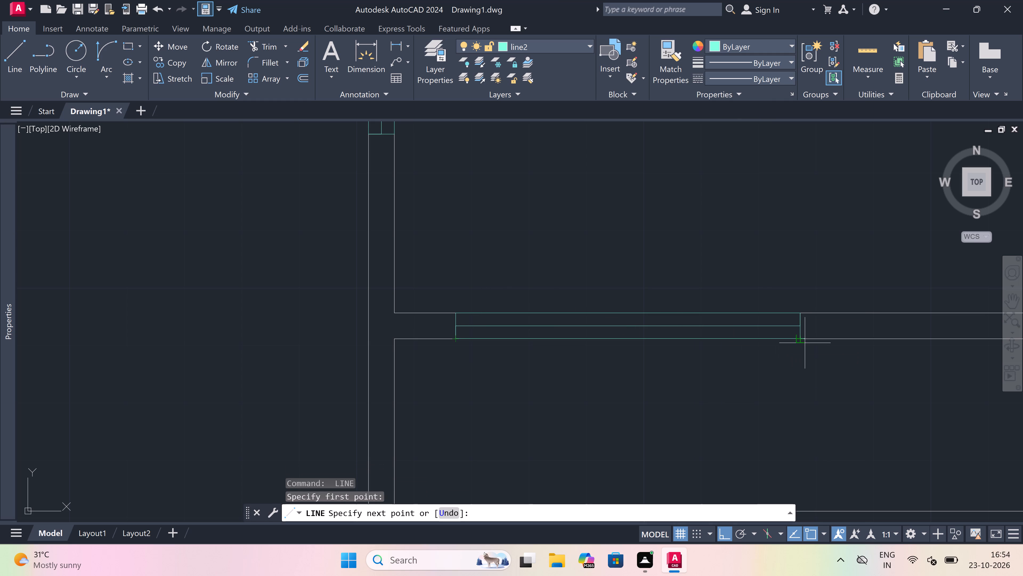
click(802, 340)
key(Escape)
Draw a window in the adjacent small room's bottom wall near its left corner: a cross line, a 2' centre line rightward, and a closing cross line.
scroll(569, 329, down, 3)
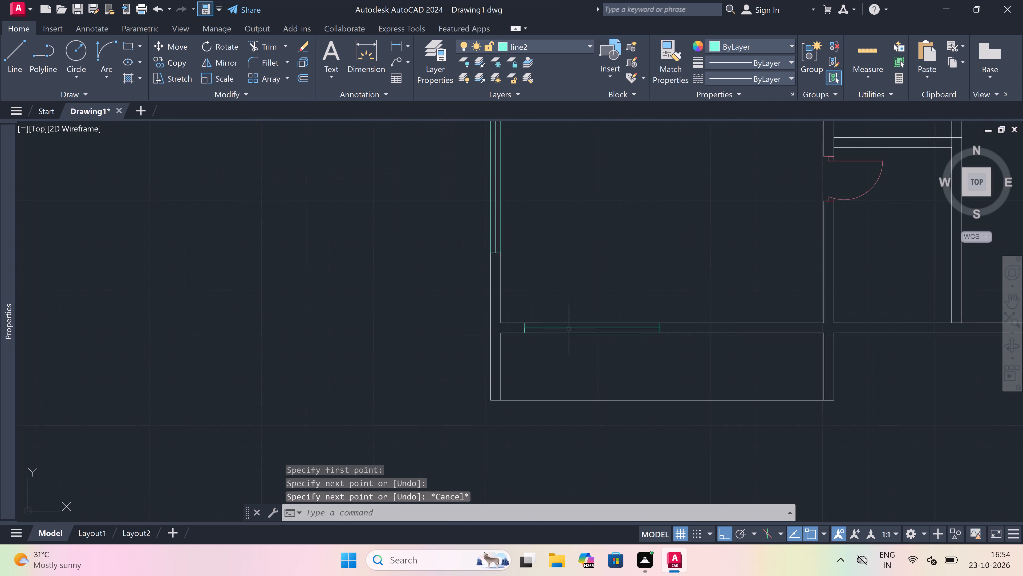
scroll(569, 329, down, 4)
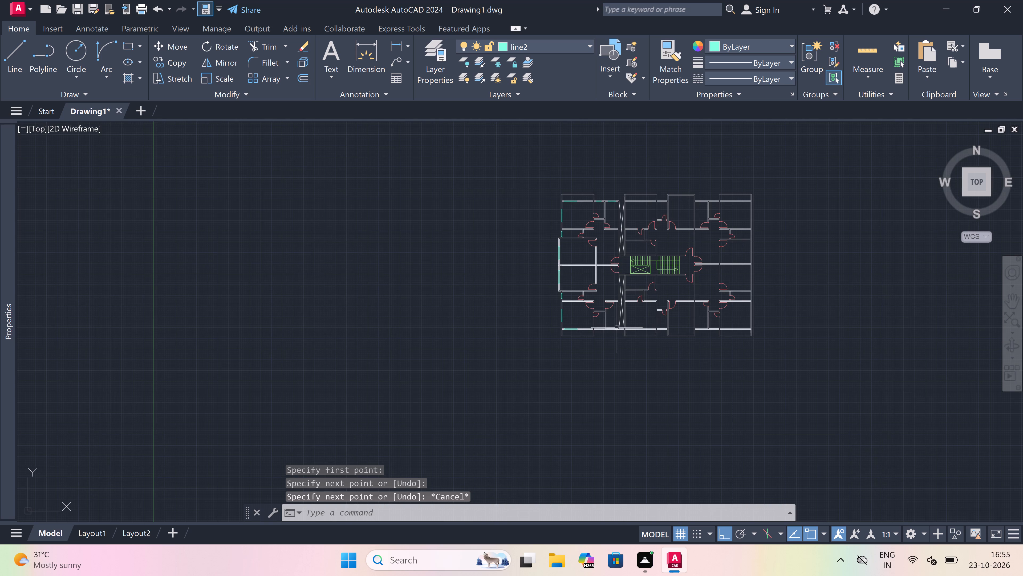
scroll(600, 319, up, 4)
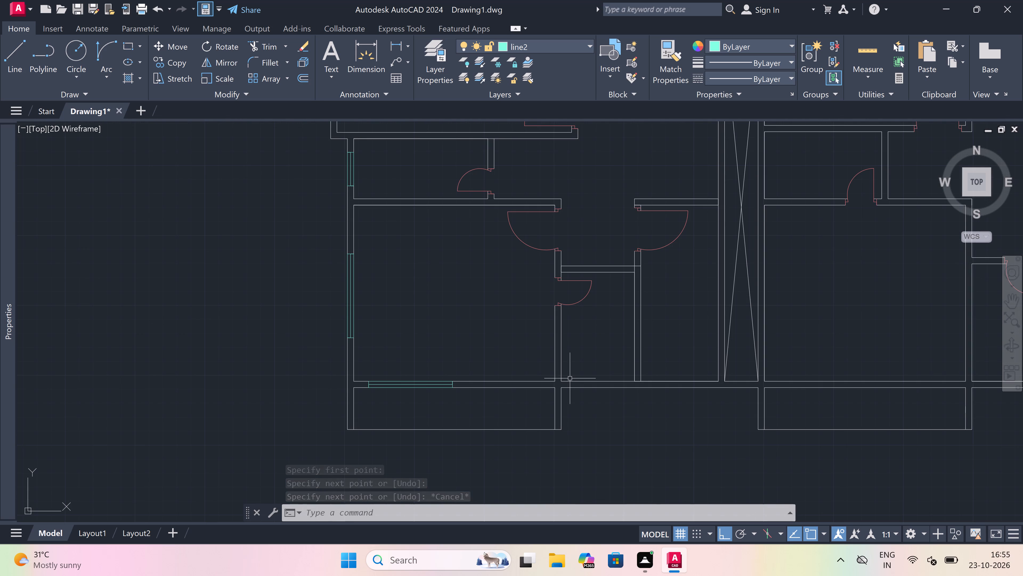
scroll(570, 378, up, 2)
scroll(570, 378, down, 2)
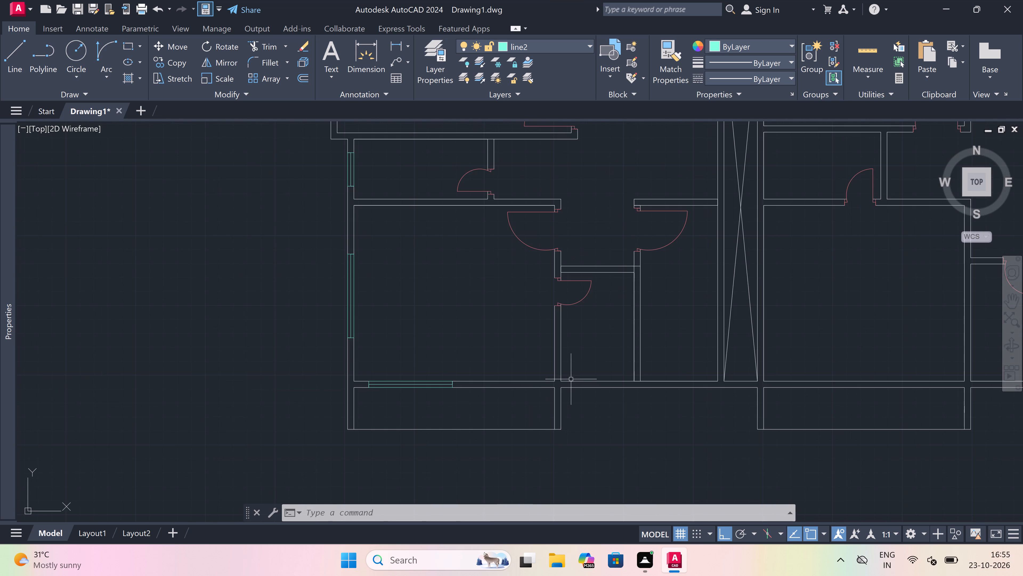
scroll(573, 388, up, 2)
key(space)
click(573, 377)
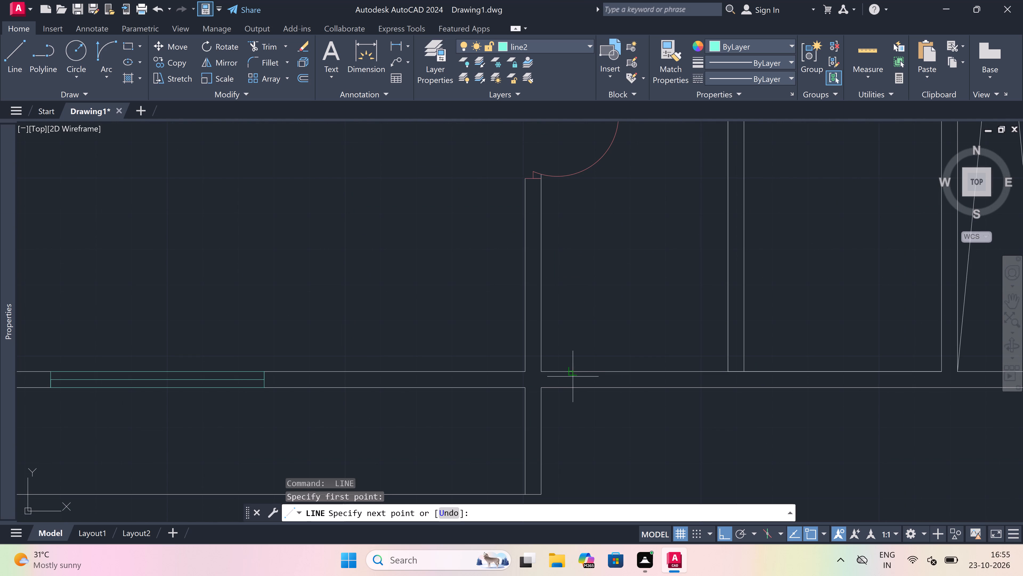
click(576, 386)
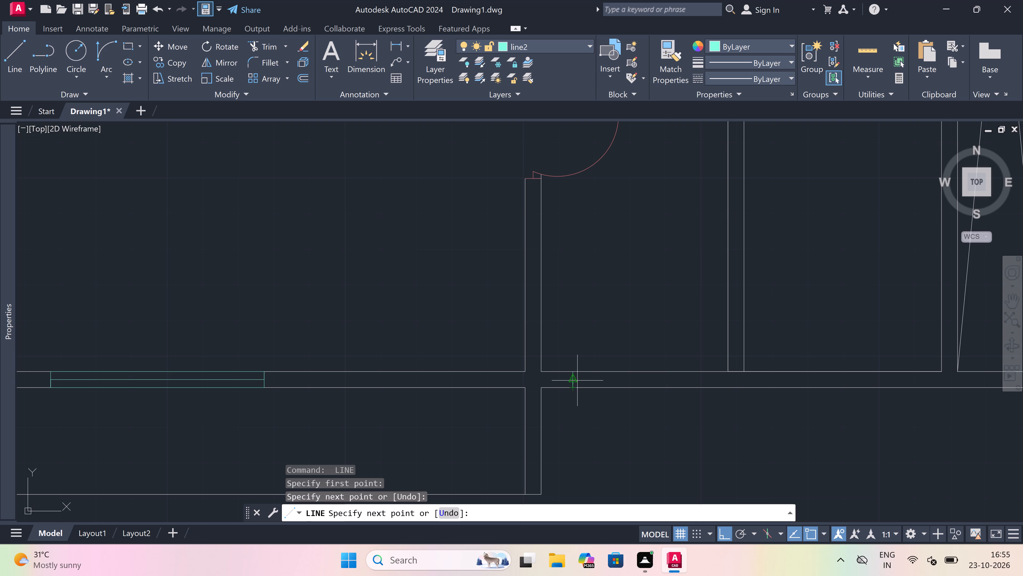
click(577, 381)
scroll(643, 372, up, 1)
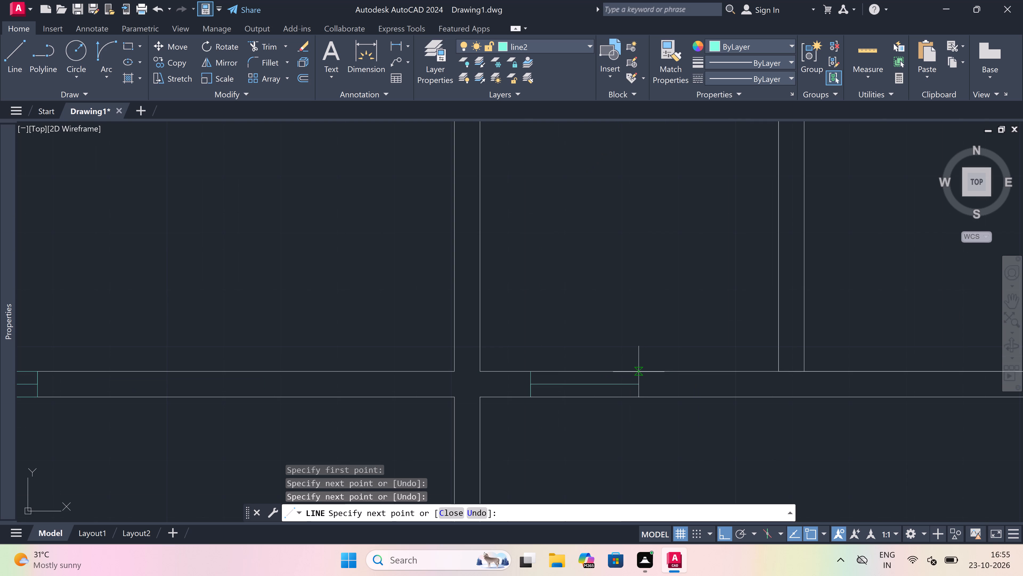
text(2')
key(space)
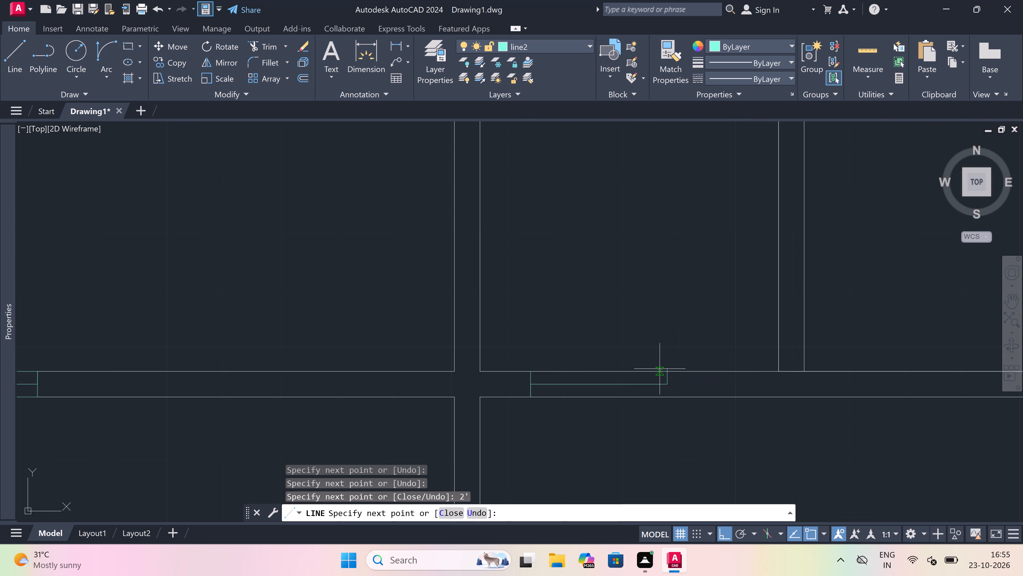
click(665, 371)
click(665, 399)
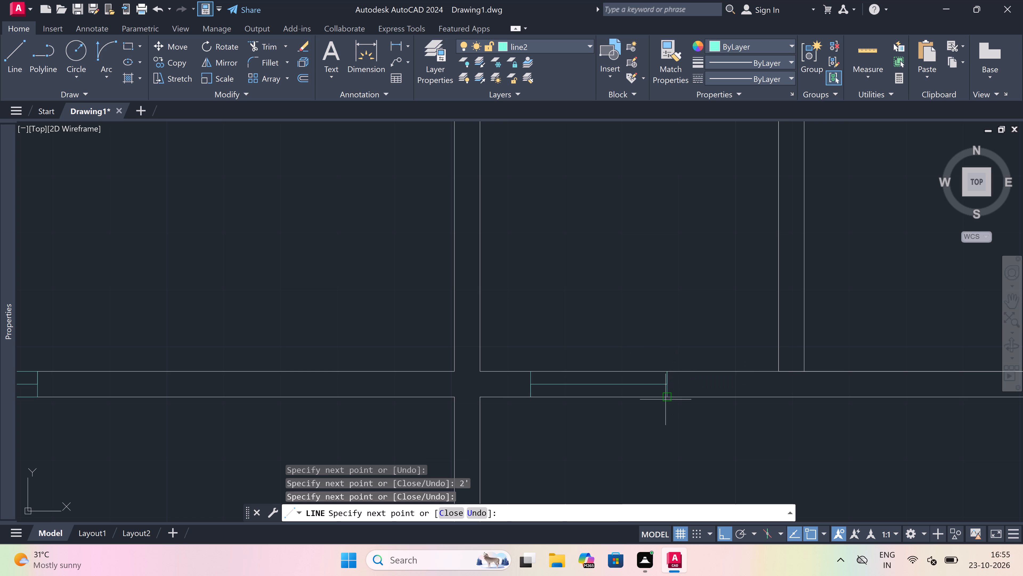
key(Escape)
Trim the lower and upper wall lines between the two end lines of the small room's 2' window.
text(tr)
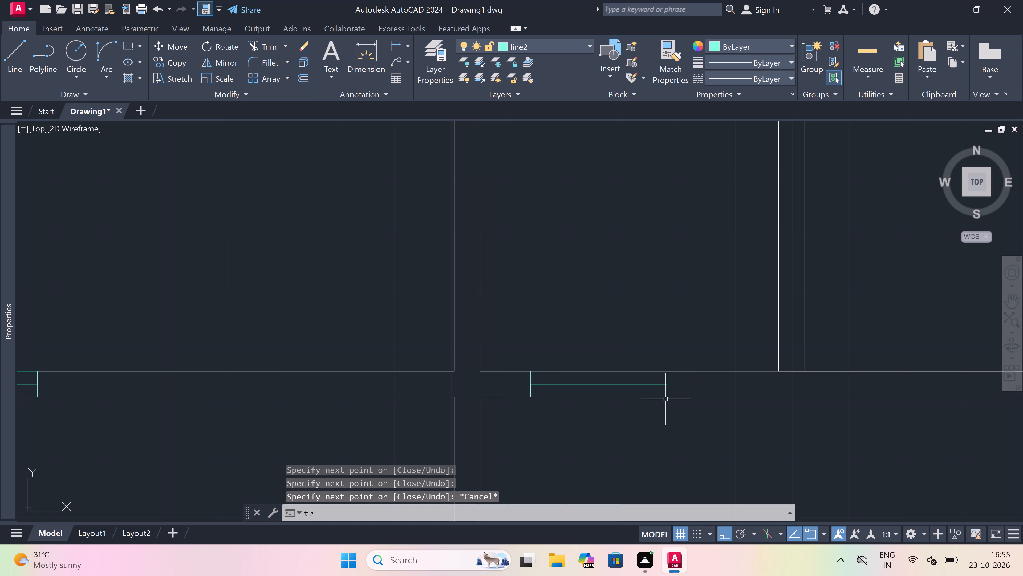
key(space)
click(636, 396)
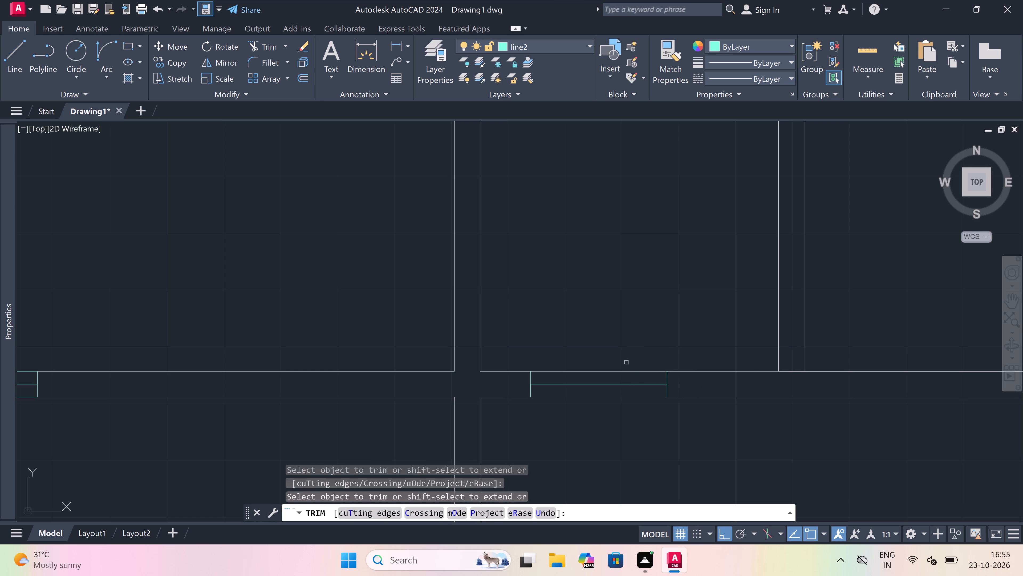
click(627, 370)
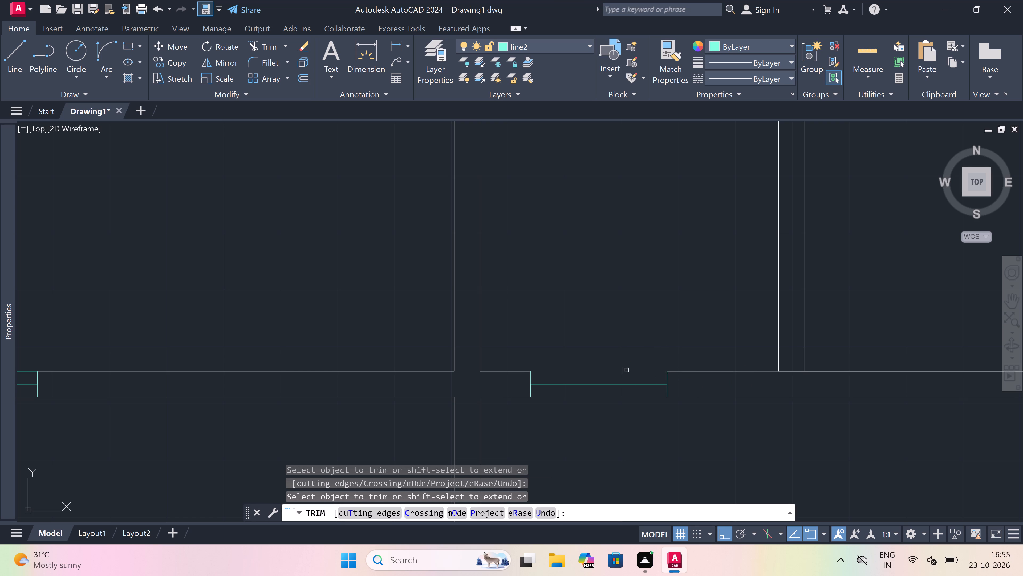
key(Escape)
Draw the upper and lower face lines between the end lines of the small room's 2' window.
key(l)
key(space)
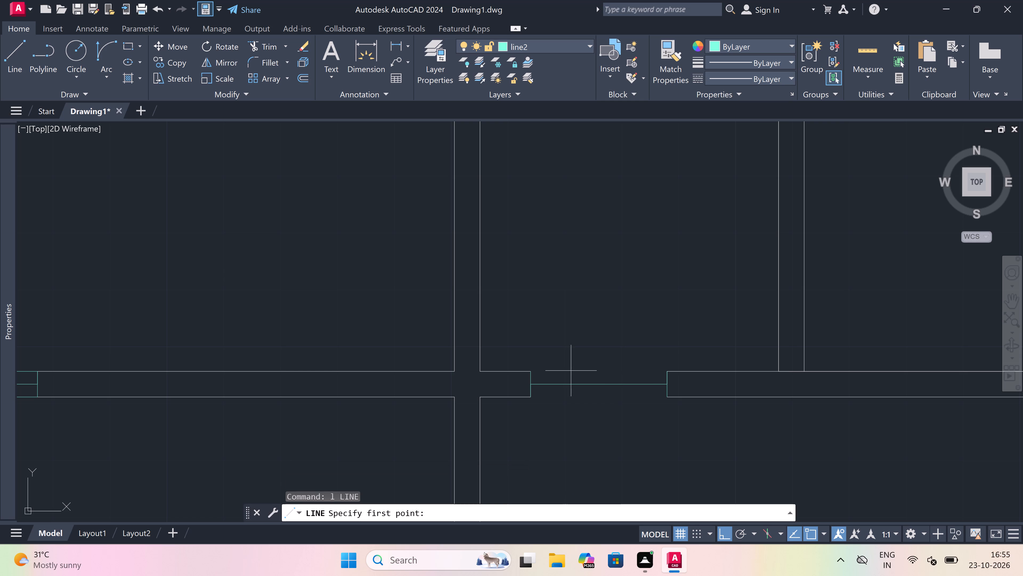
drag(533, 370, 537, 370)
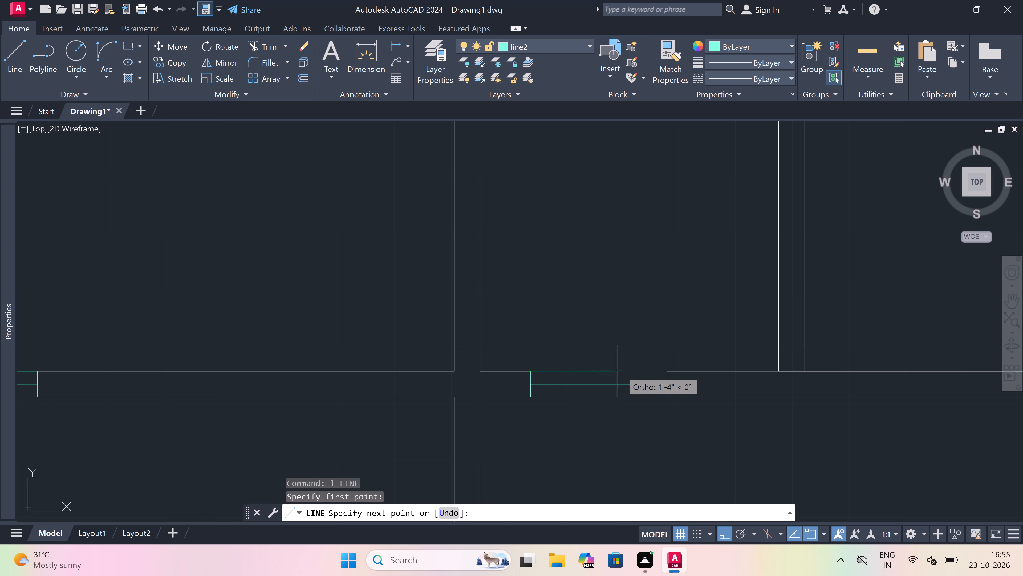
click(661, 371)
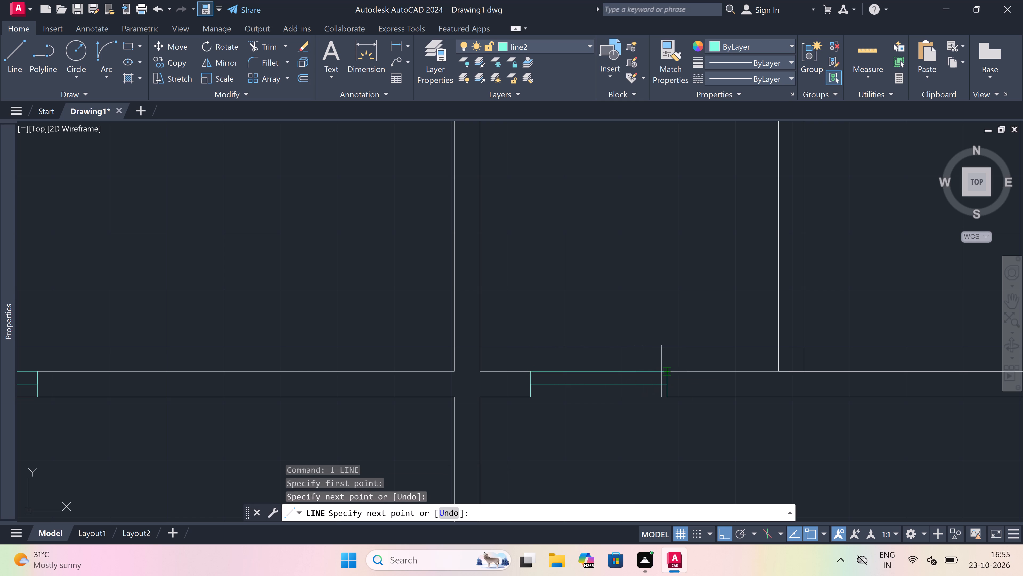
key(Escape)
key(space)
drag(668, 395, 655, 395)
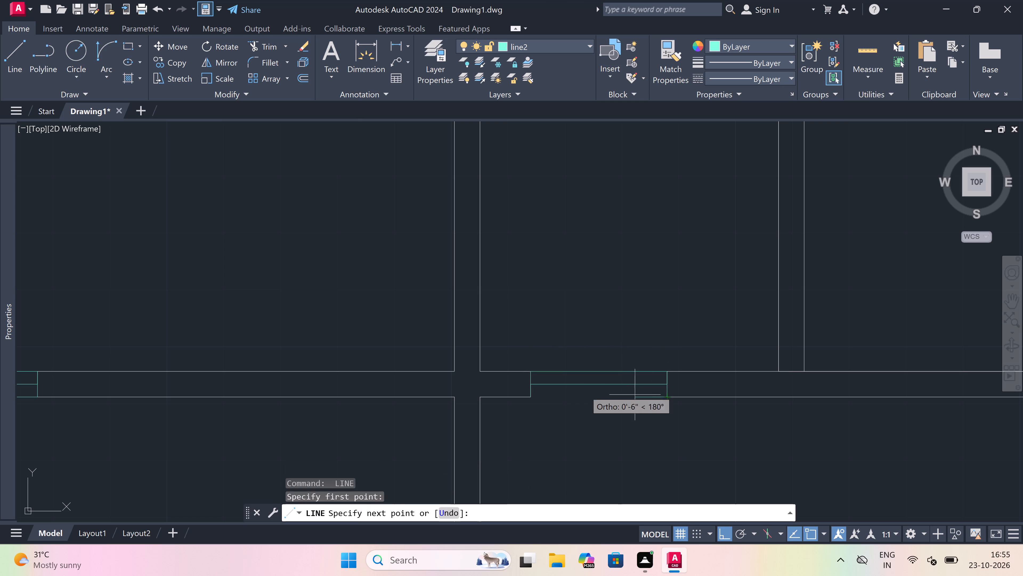
click(534, 396)
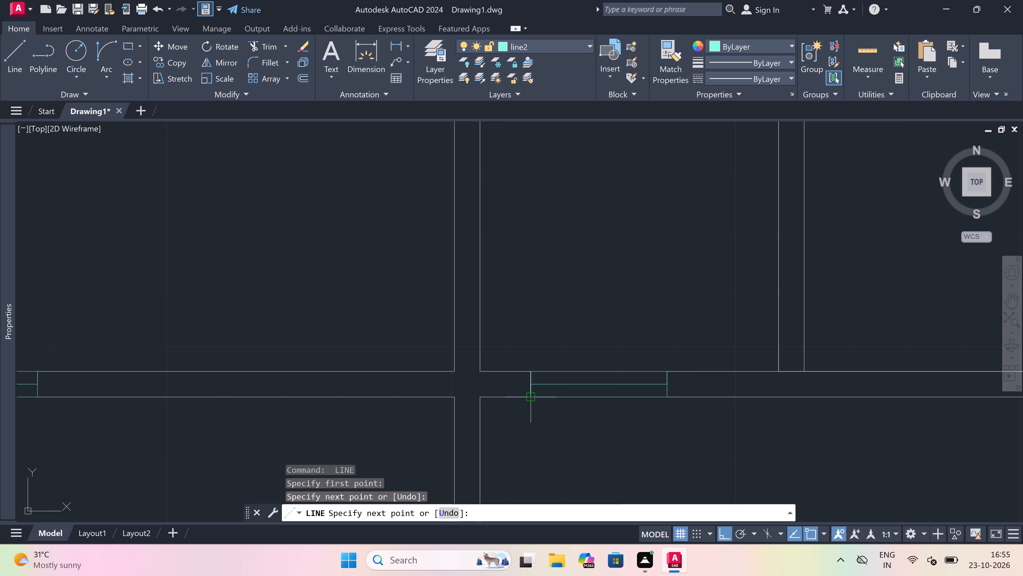
key(Escape)
Draw a window in the bottom wall of the room beside the crossed shaft: a cross line, a 3' centre line rightward, and a closing cross line.
scroll(534, 396, down, 3)
scroll(613, 388, up, 2)
key(space)
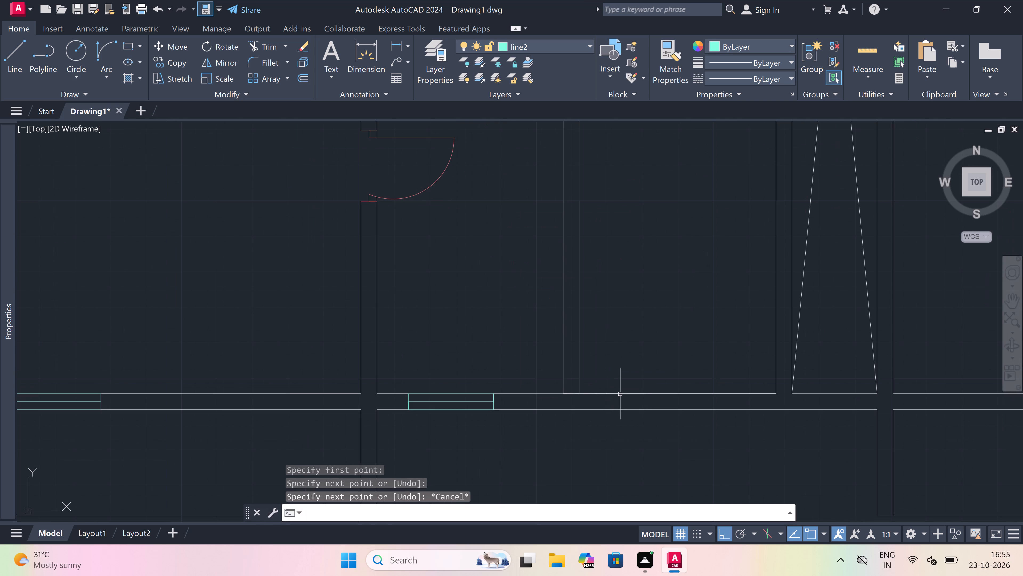
click(627, 390)
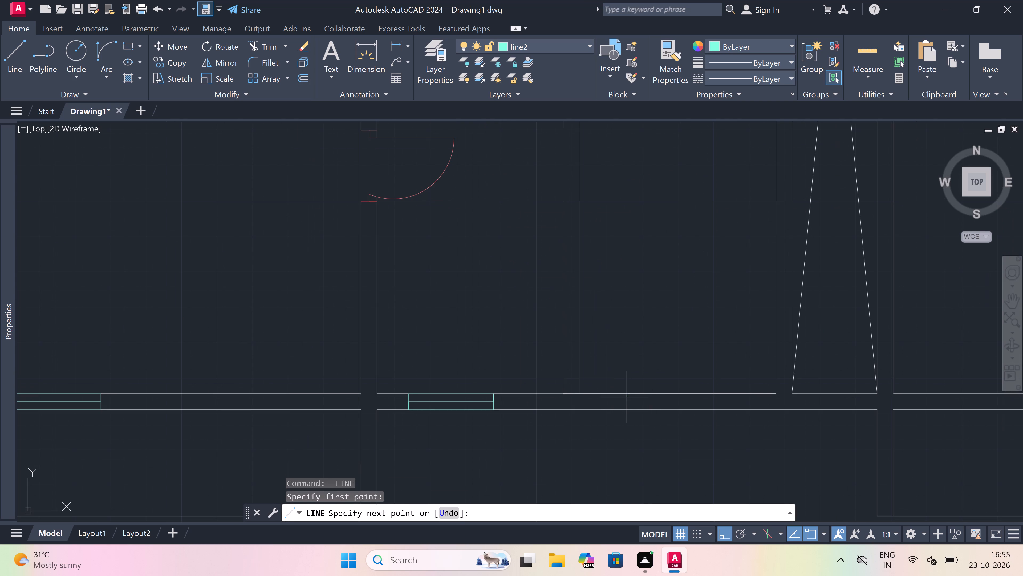
click(624, 406)
drag(621, 399, 625, 399)
scroll(734, 394, up, 2)
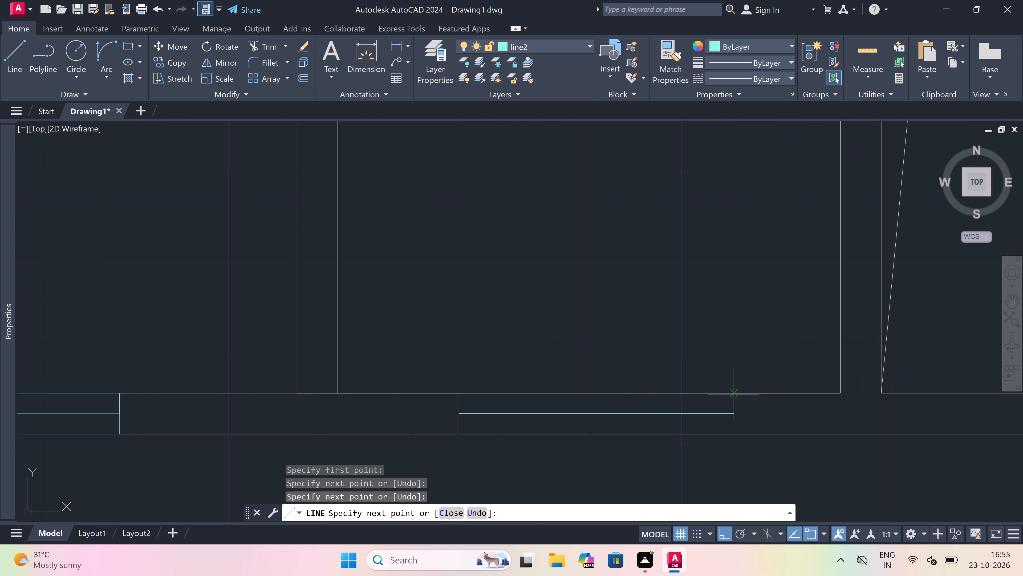
key(3)
key(apostrophe)
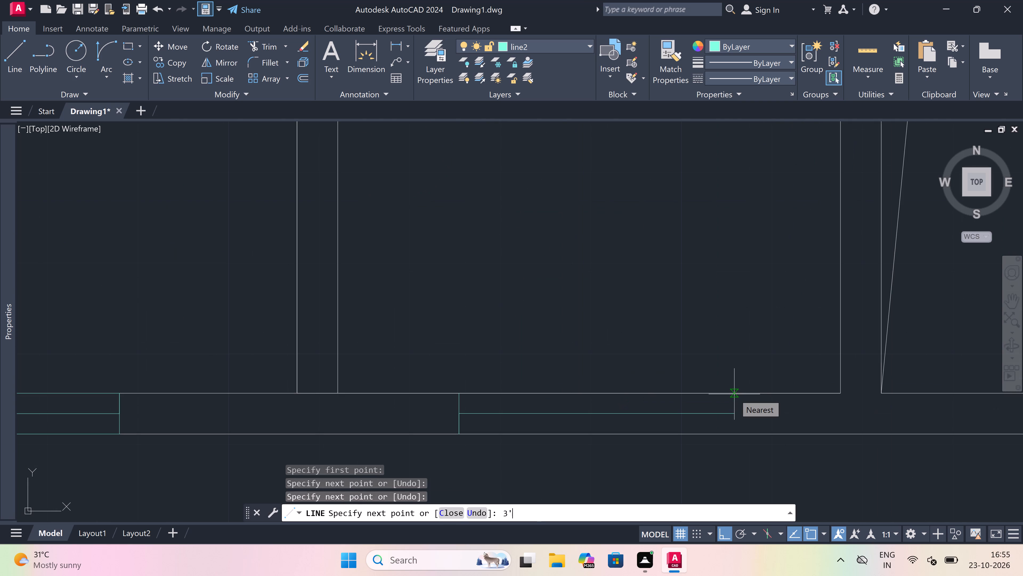
key(space)
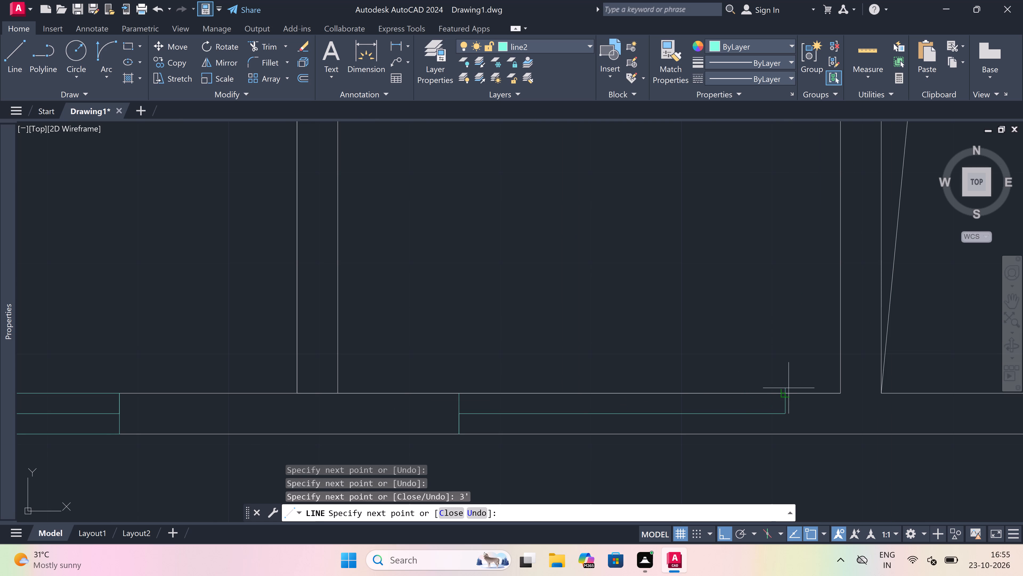
click(787, 389)
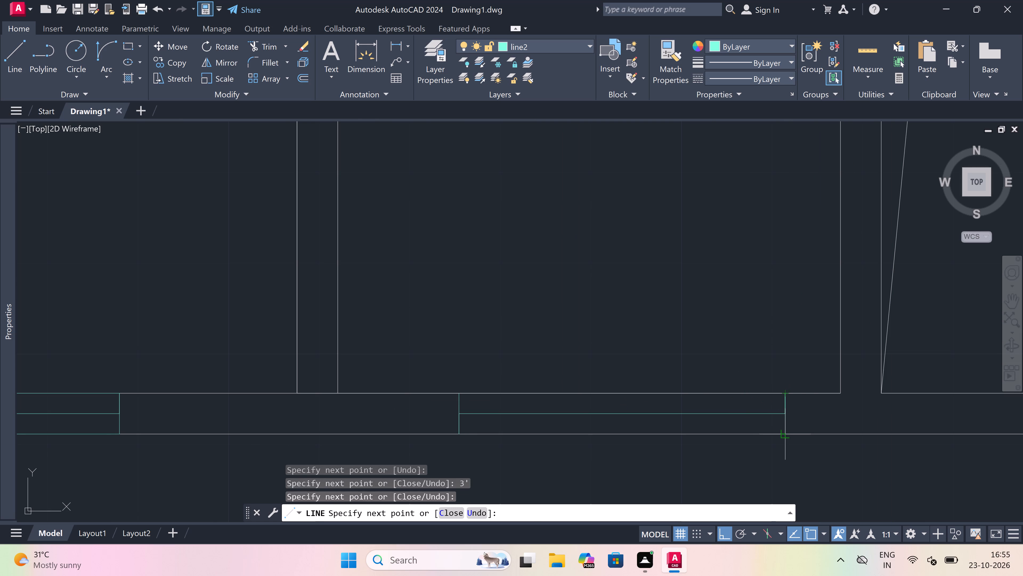
click(787, 434)
key(Escape)
Trim the lower and upper wall lines between the two end lines of the 3' window beside the shaft.
key(t)
click(787, 432)
key(r)
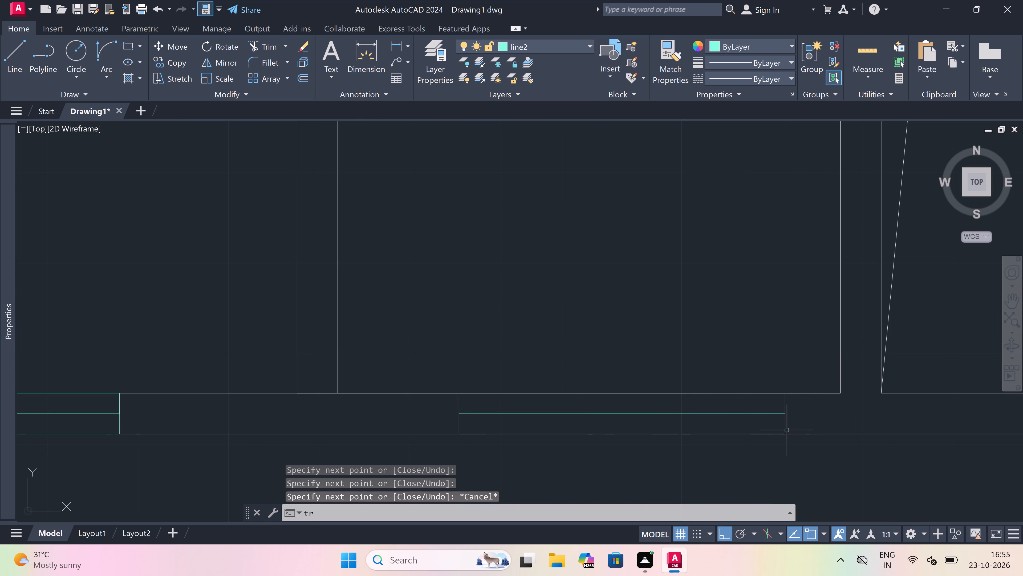
key(space)
click(706, 430)
click(691, 446)
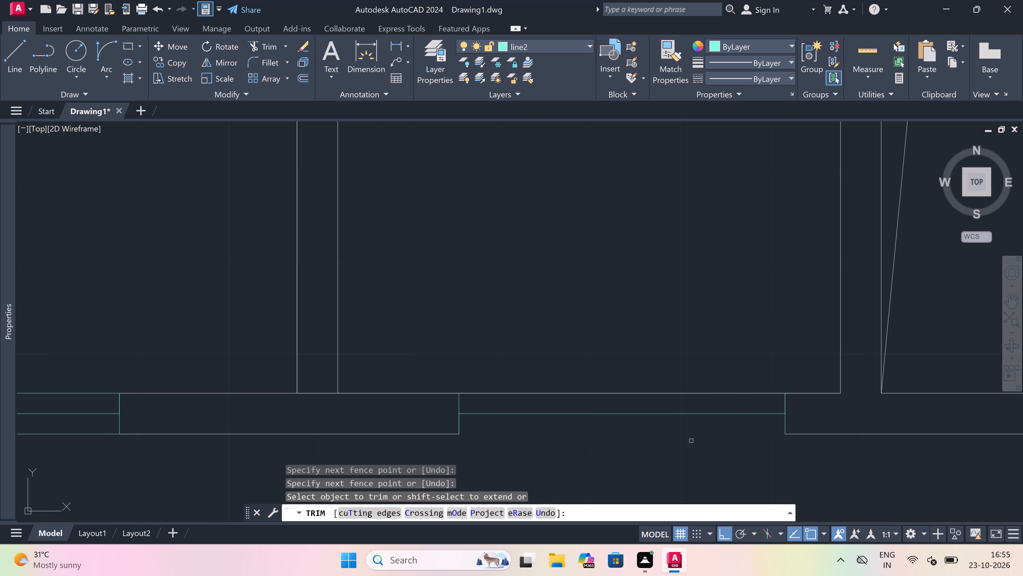
click(691, 390)
click(688, 400)
key(Escape)
Draw the upper and lower face lines between the end lines of the 3' window beside the shaft.
key(l)
key(space)
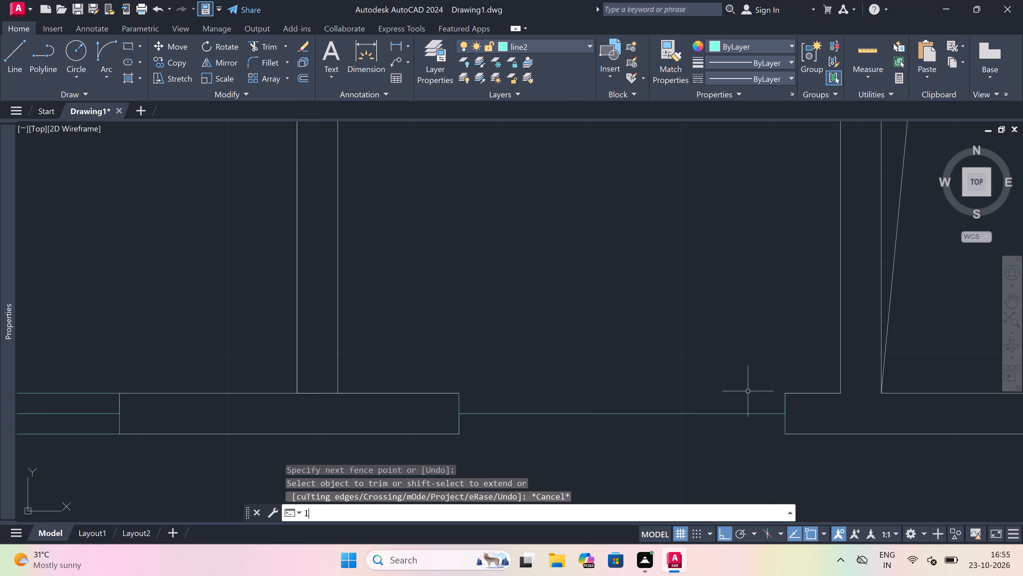
drag(785, 395, 773, 395)
click(463, 393)
key(Escape)
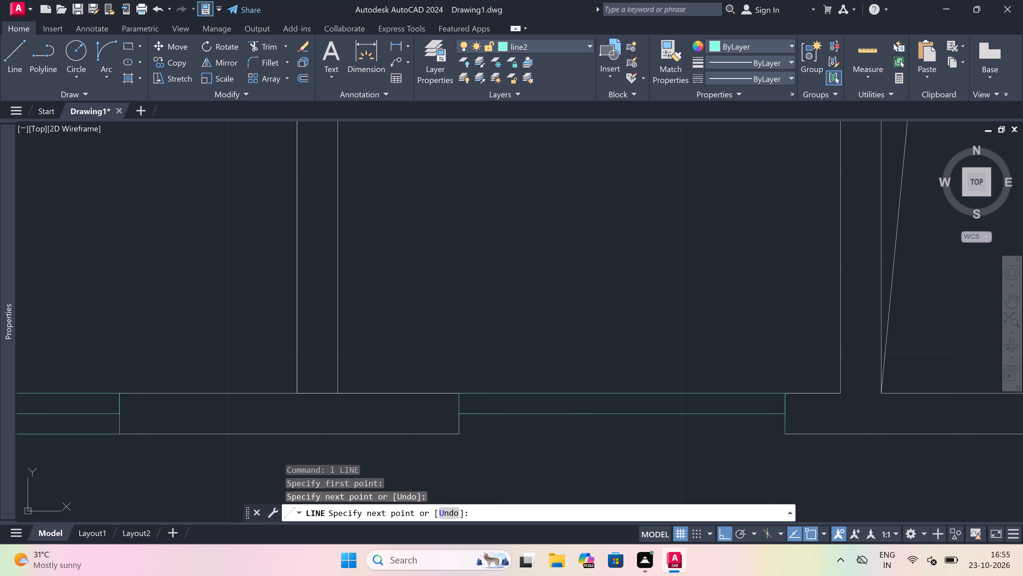
key(space)
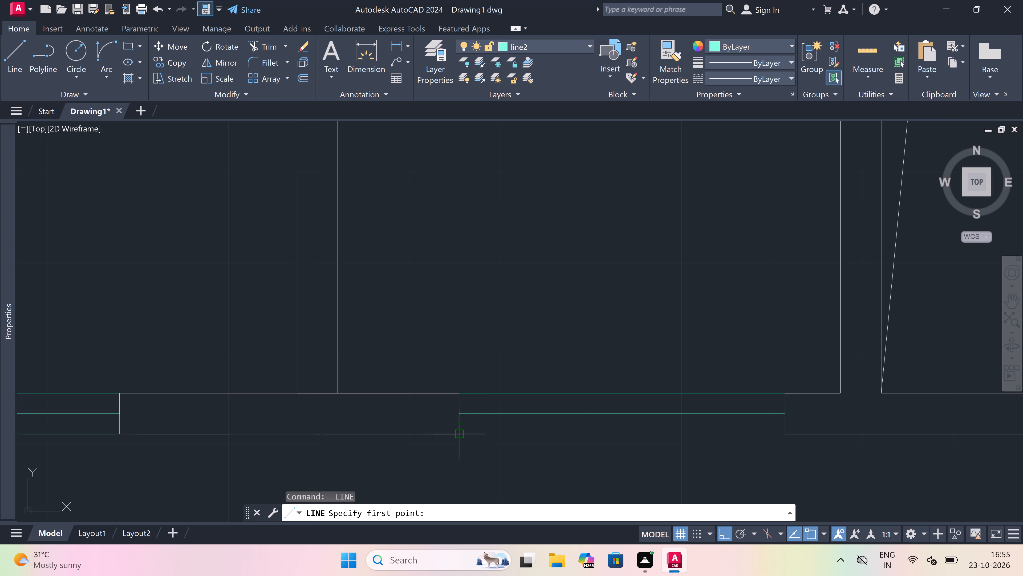
drag(458, 433, 559, 421)
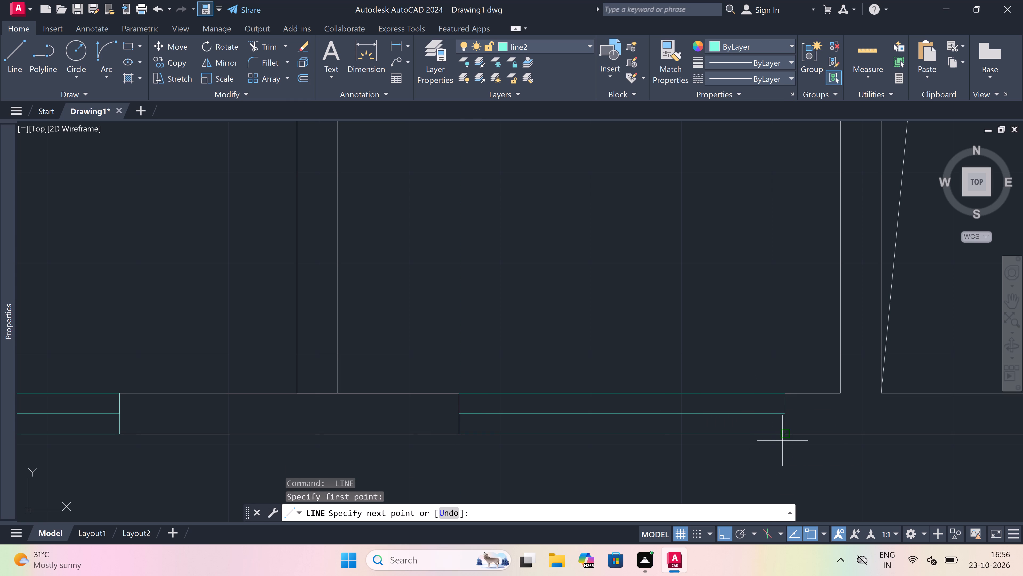
click(784, 435)
key(Escape)
Trim the bottom wall's inner line where the partition wall left of the 3' window room meets it, opening the junction.
key(t)
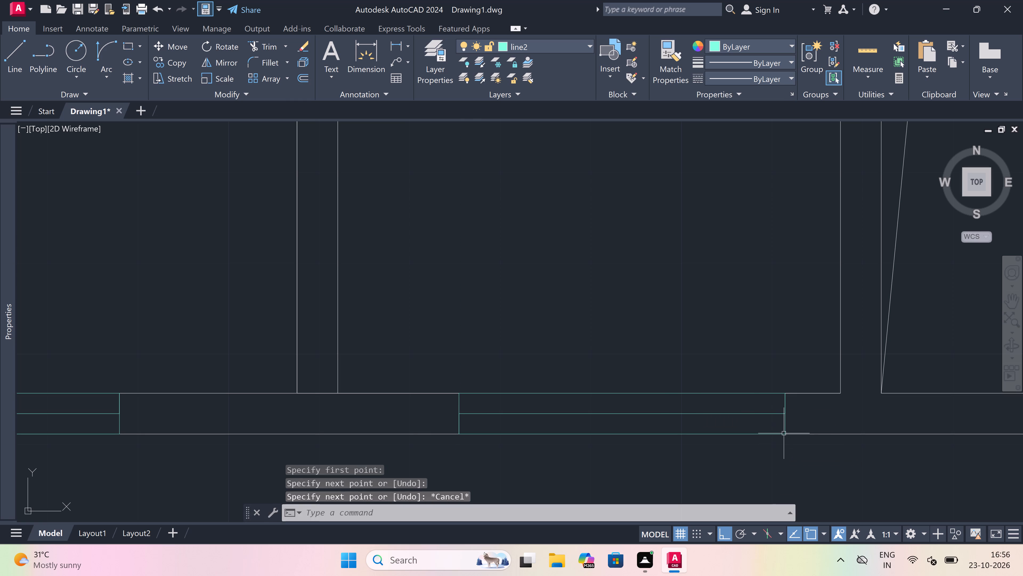
key(r)
key(space)
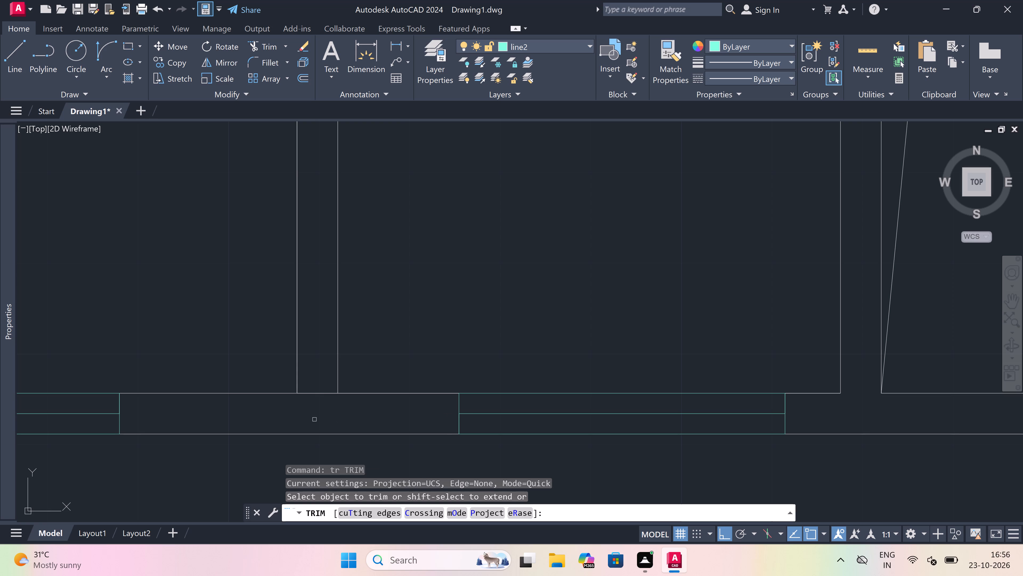
drag(318, 405, 318, 399)
click(319, 369)
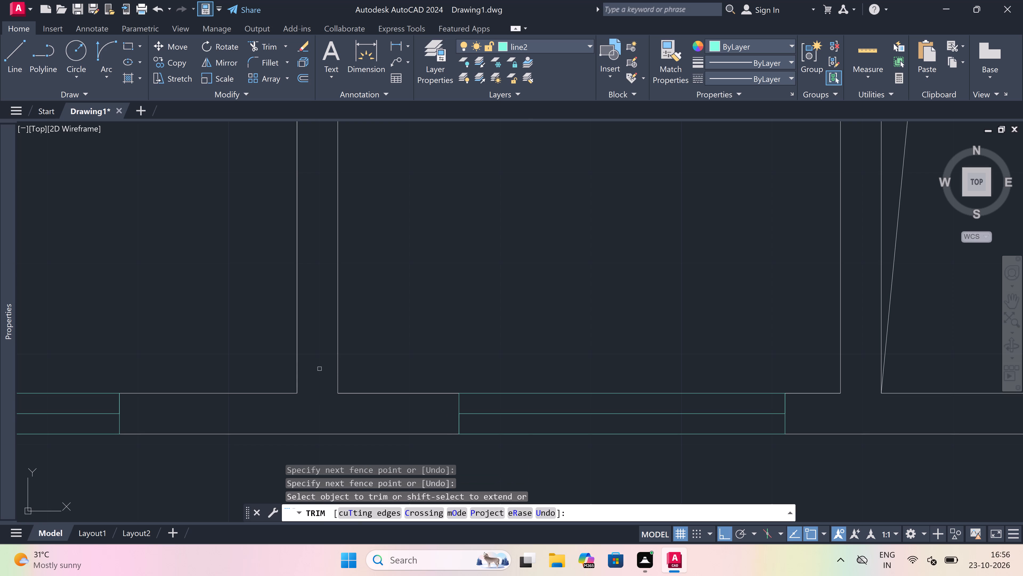
key(Escape)
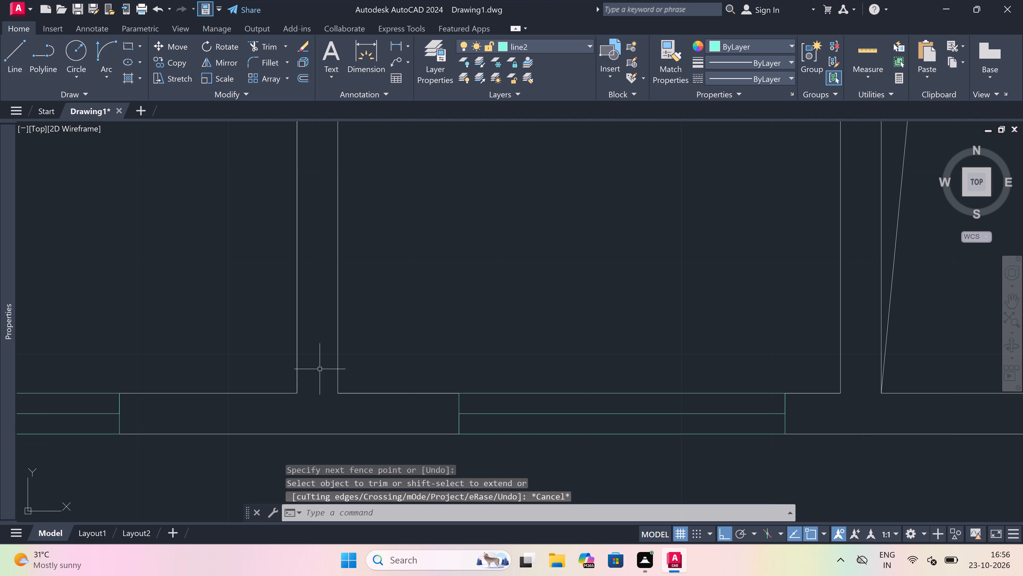
Draw a window in the bottom wall of the projecting room: a cross line, a 5' centre line rightward, and a closing cross line.
scroll(320, 369, down, 4)
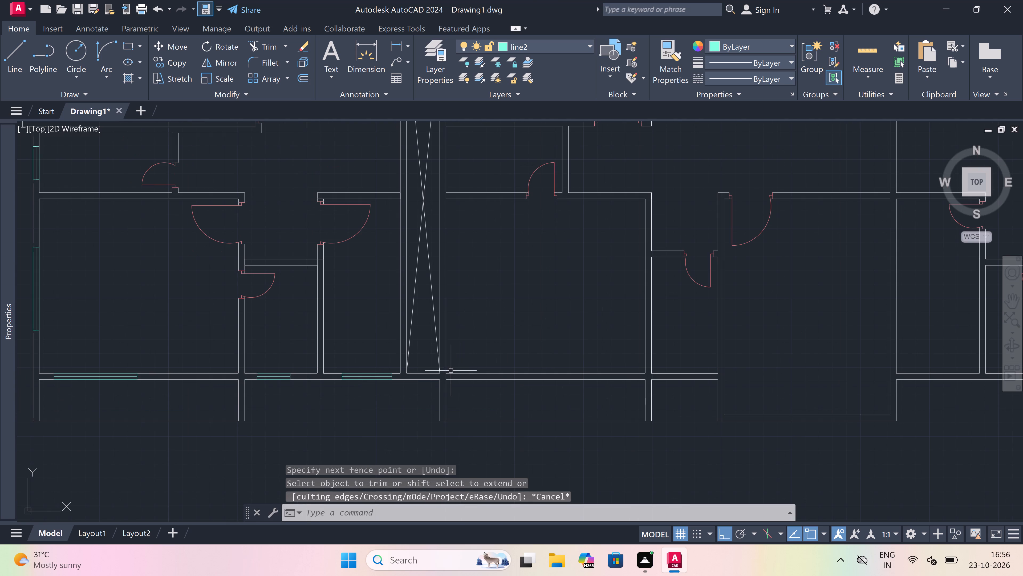
scroll(496, 379, down, 1)
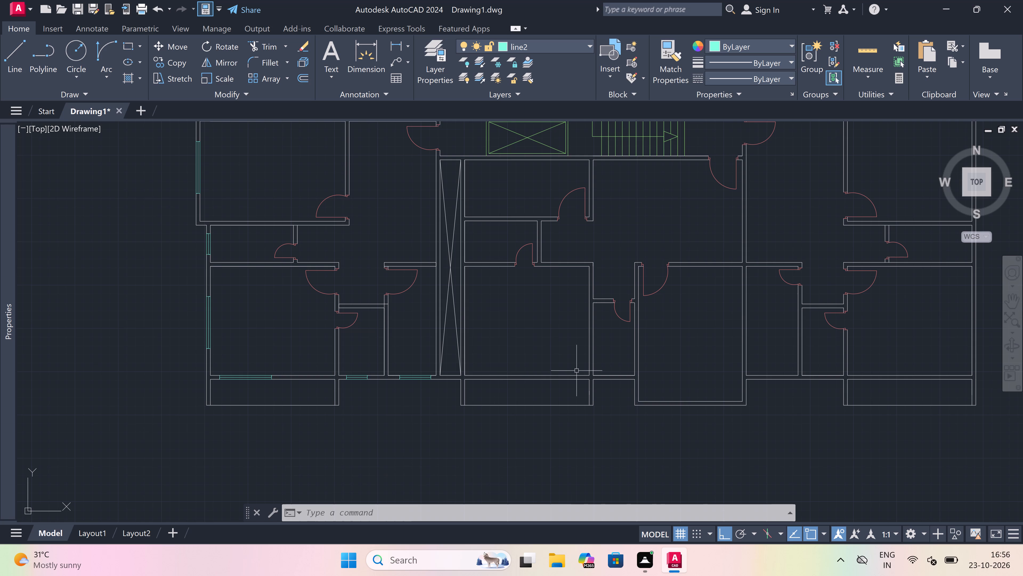
scroll(545, 379, up, 1)
scroll(545, 379, down, 1)
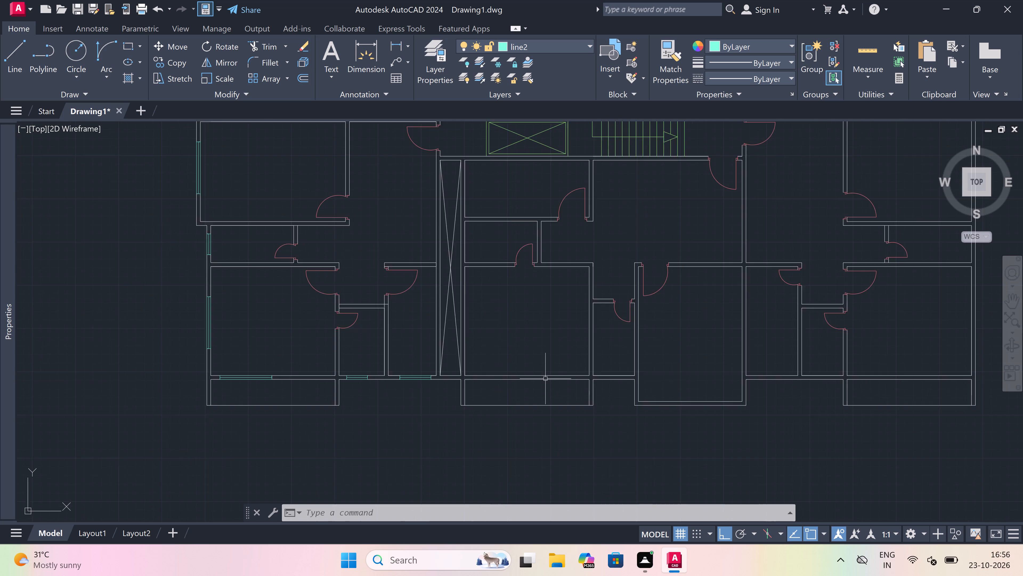
scroll(545, 379, down, 2)
scroll(610, 380, up, 2)
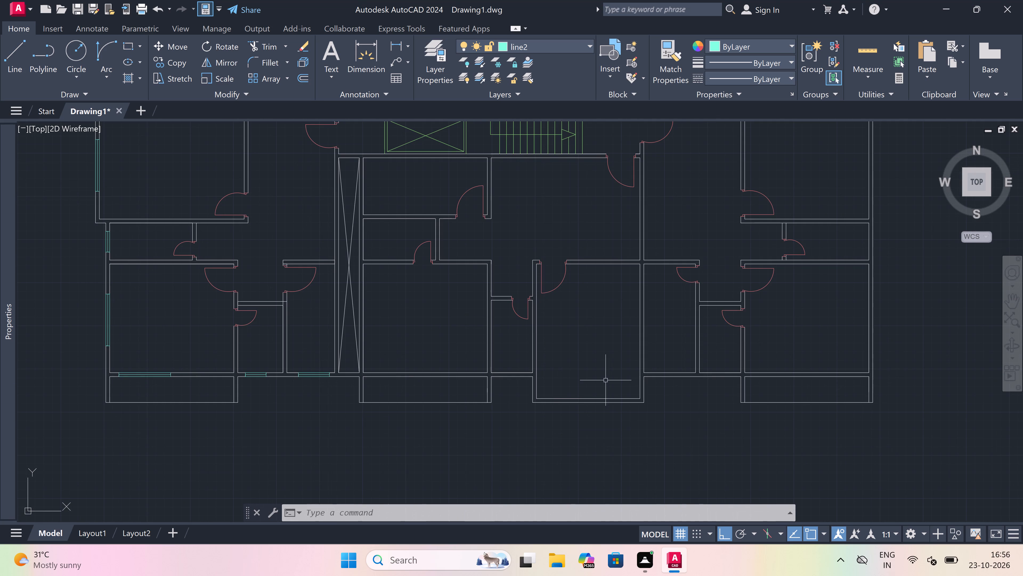
scroll(620, 399, up, 2)
key(space)
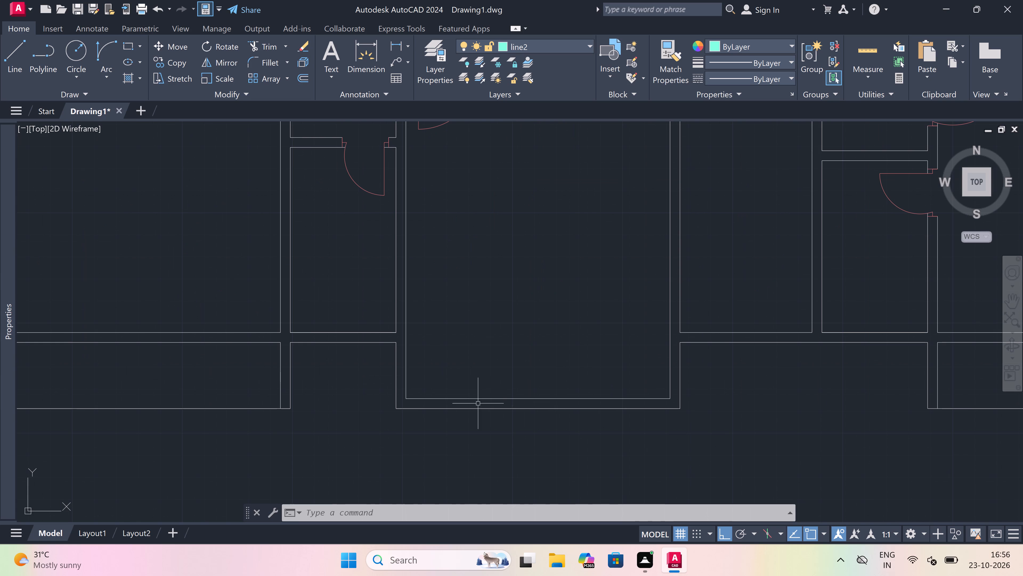
key(Escape)
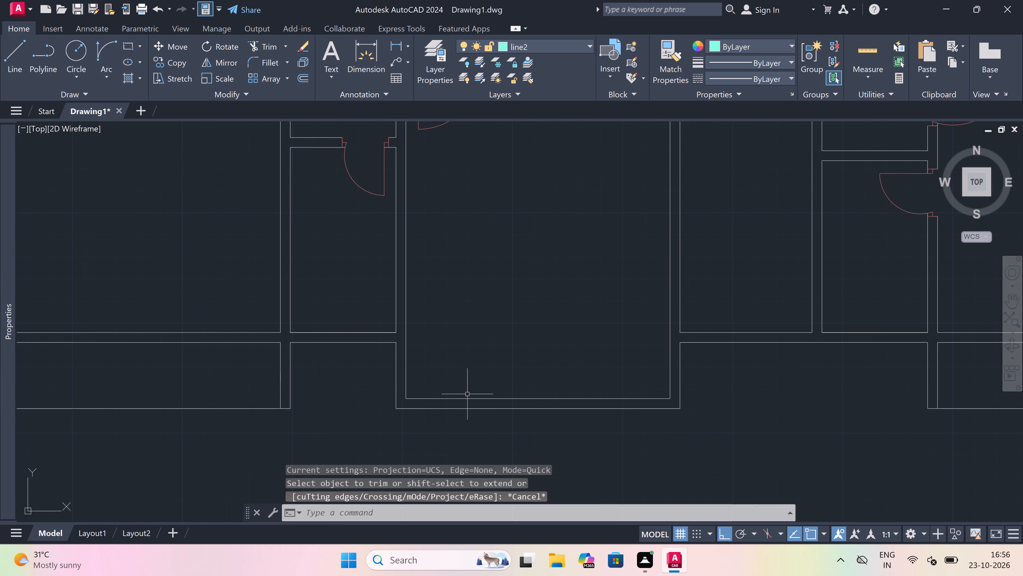
key(l)
key(space)
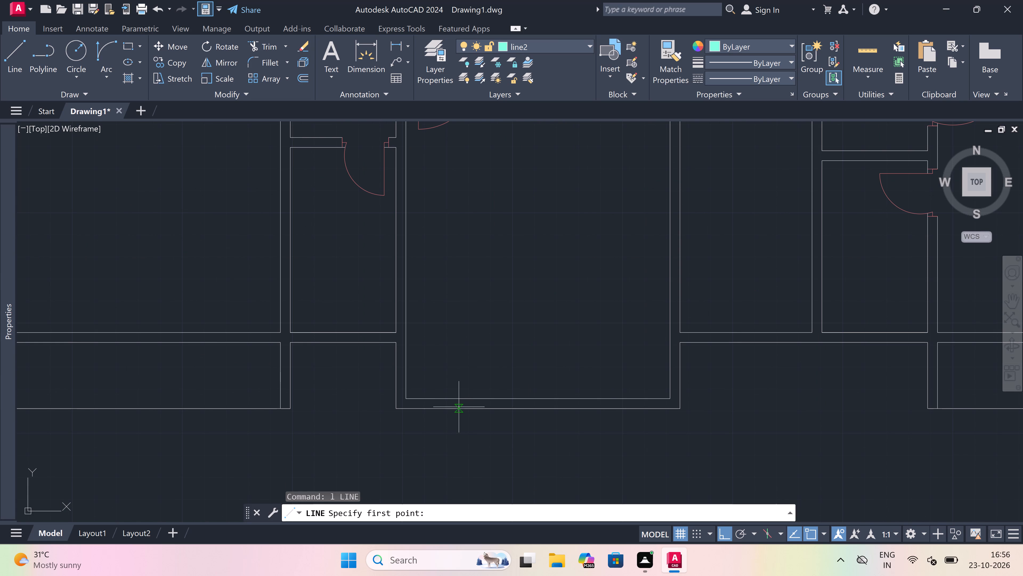
scroll(459, 406, up, 1)
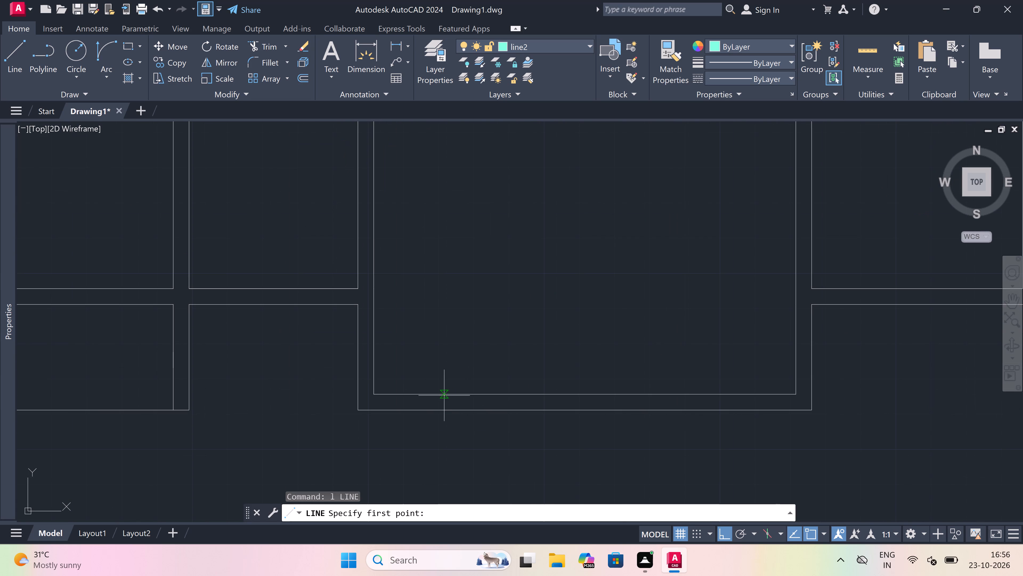
click(444, 395)
click(441, 413)
scroll(441, 401, up, 2)
drag(441, 400, 444, 400)
key(5)
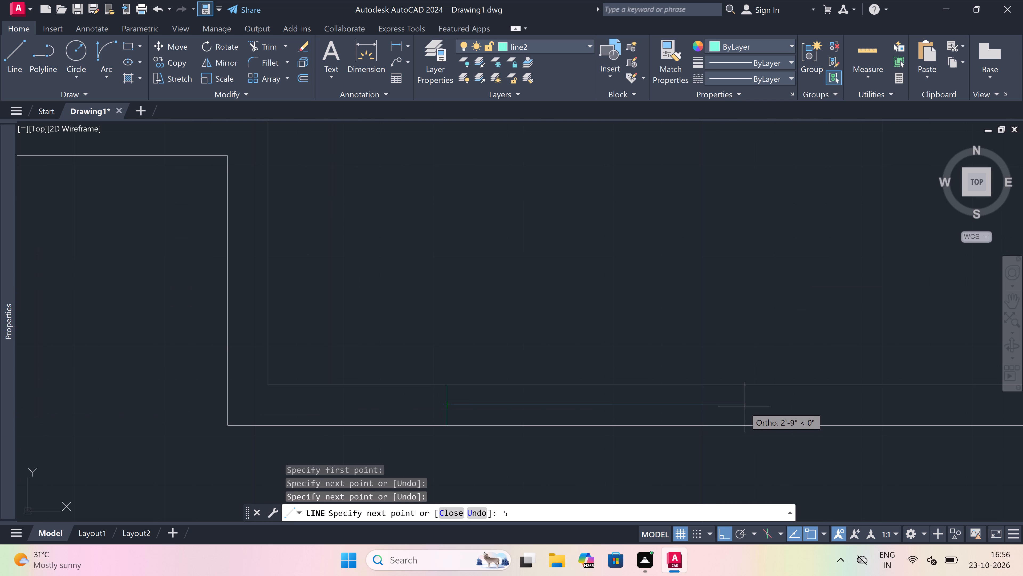
key(apostrophe)
key(space)
scroll(786, 375, down, 3)
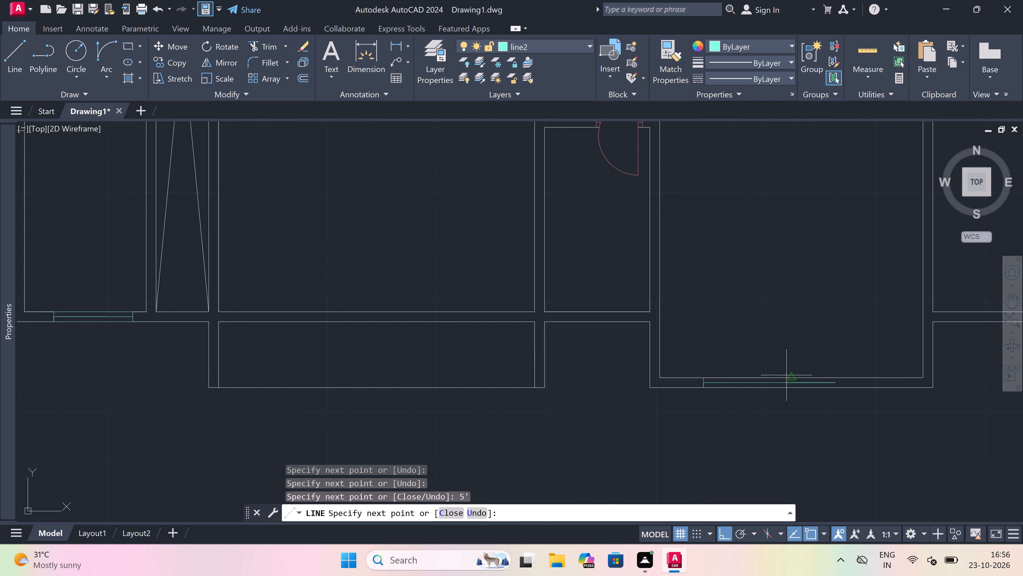
scroll(834, 367, up, 2)
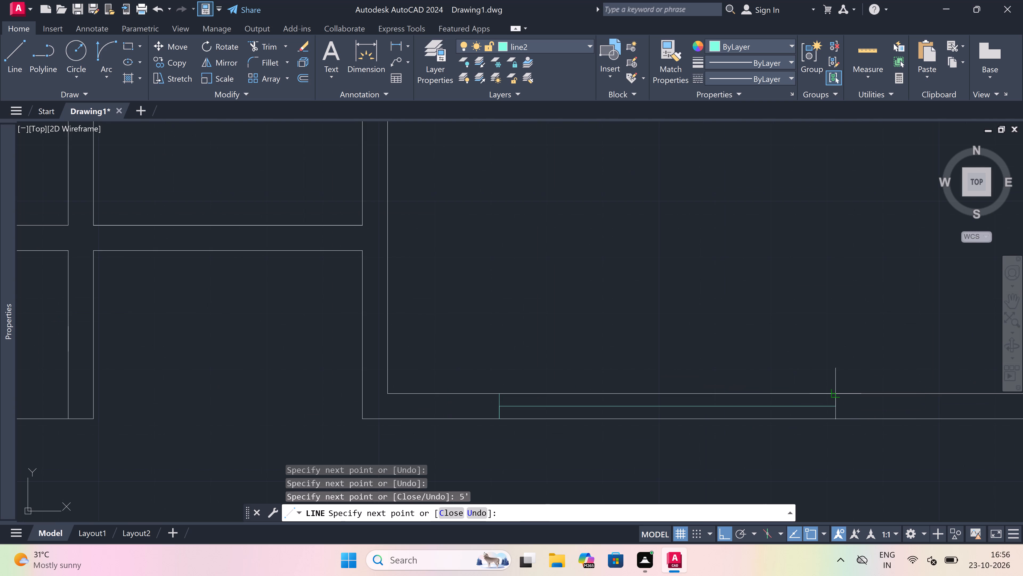
click(836, 391)
click(835, 416)
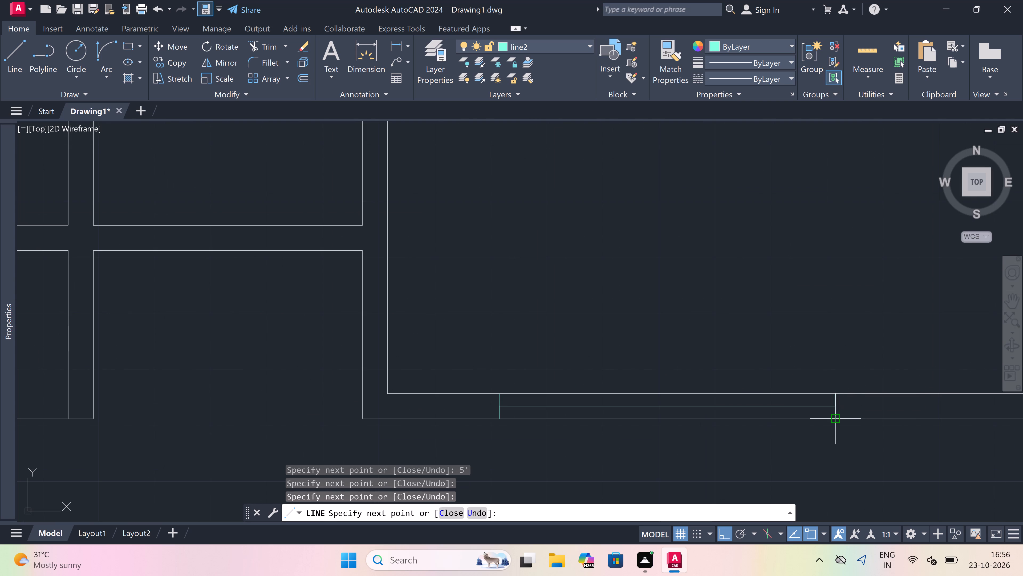
key(Escape)
Trim the lower and upper wall lines between the two end lines of the projecting room's 5' window.
key(t)
key(r)
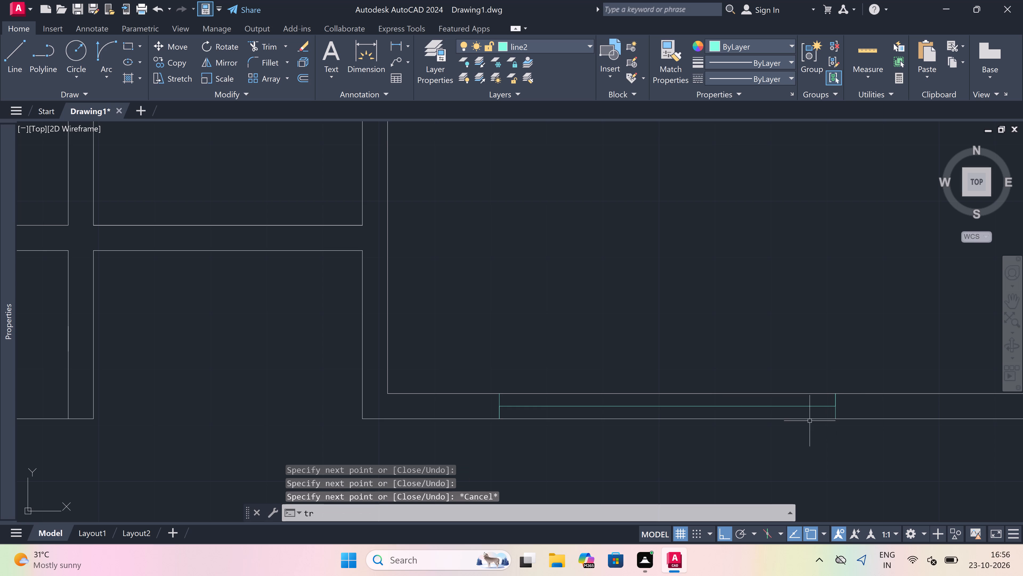
key(space)
click(810, 421)
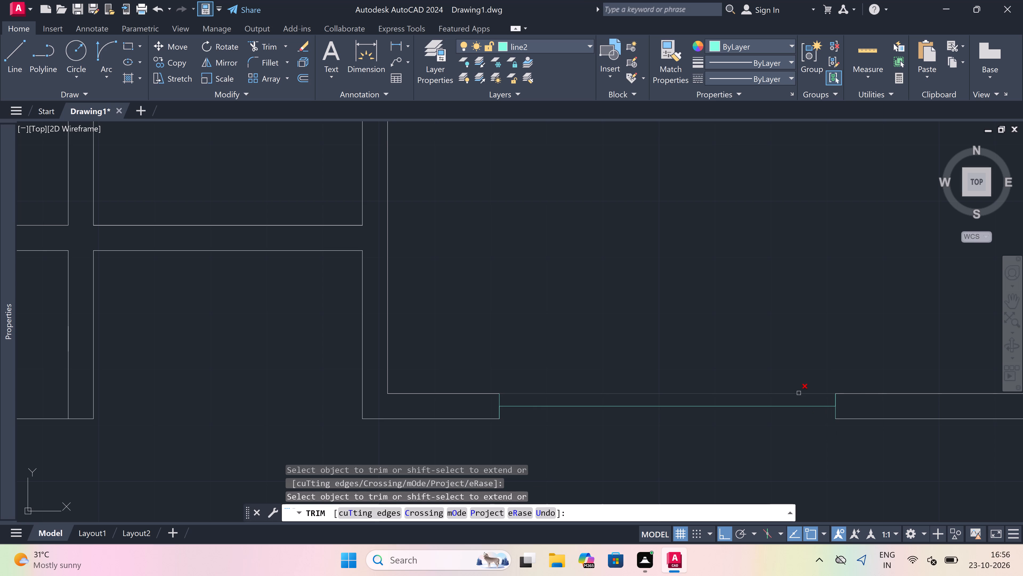
click(799, 393)
key(Escape)
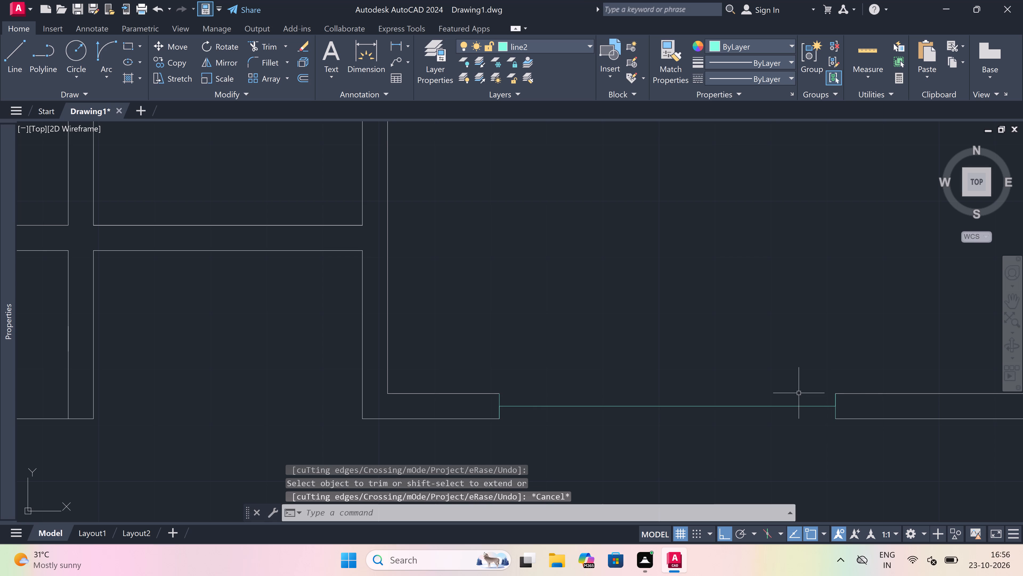
Draw the upper and lower face lines between the end lines of the projecting room's 5' window.
text(l)
key(space)
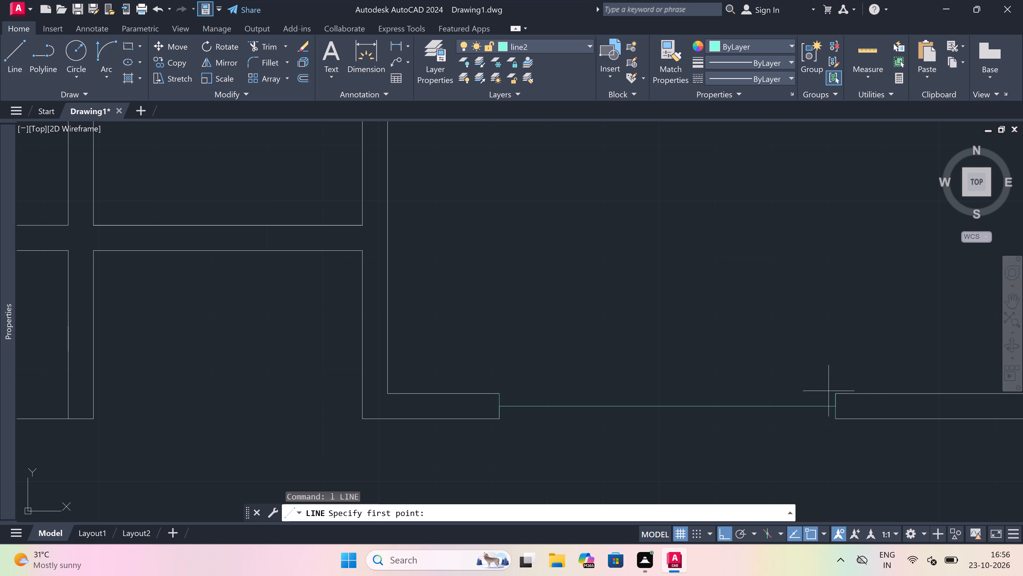
drag(835, 391, 787, 387)
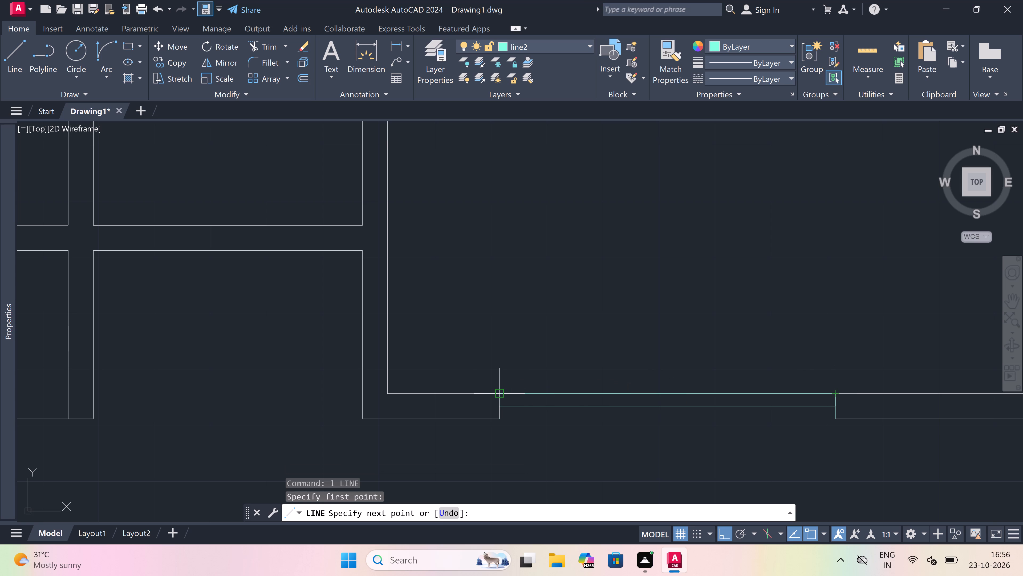
click(499, 390)
key(Escape)
key(space)
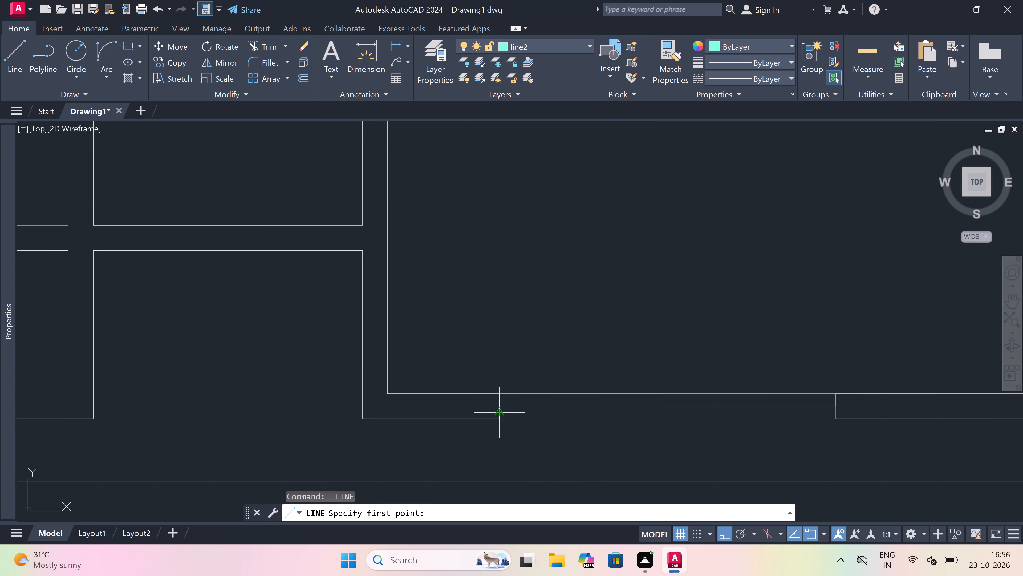
drag(502, 422, 530, 422)
click(839, 421)
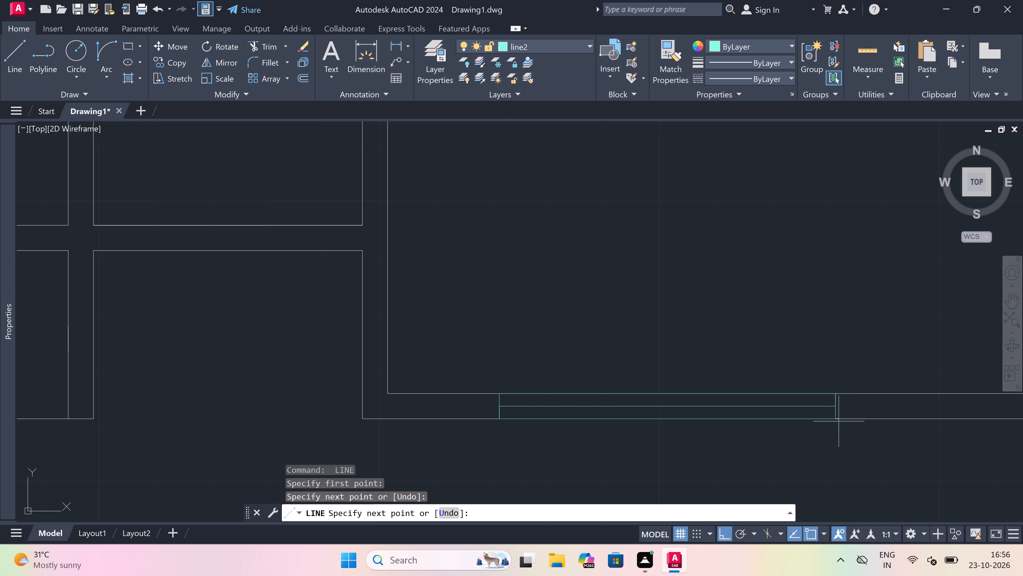
key(Escape)
Draw a window in the bottom wall of the narrow room right of the projecting room: cross line, 2' centre line rightward, closing cross line.
scroll(533, 399, down, 4)
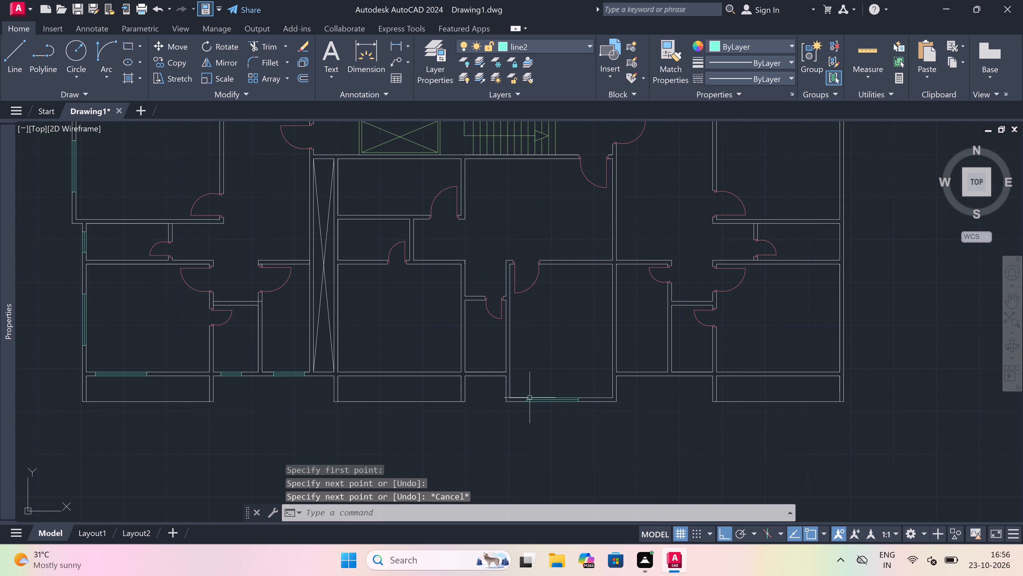
scroll(530, 398, down, 1)
scroll(595, 378, up, 2)
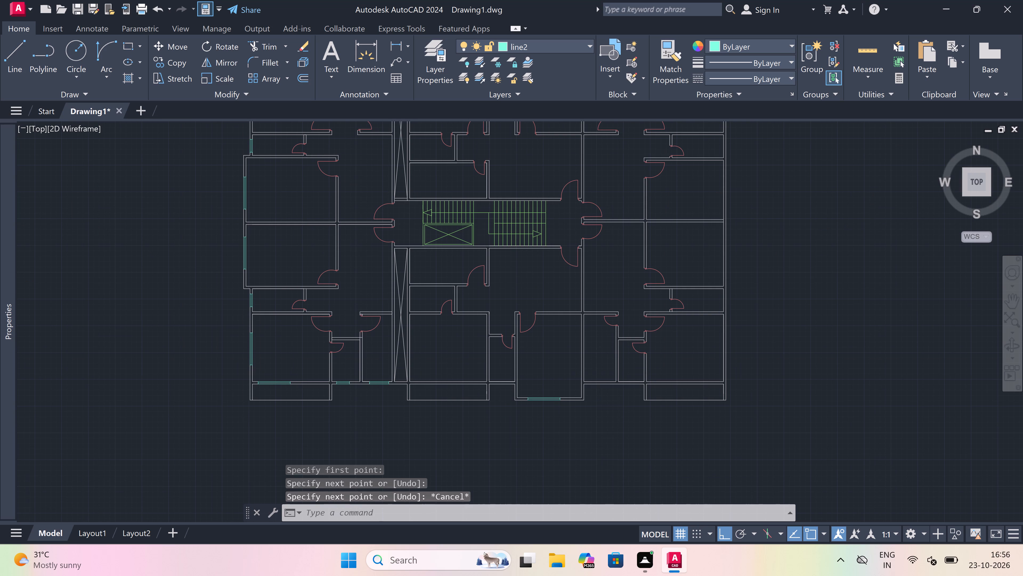
scroll(595, 378, up, 1)
key(space)
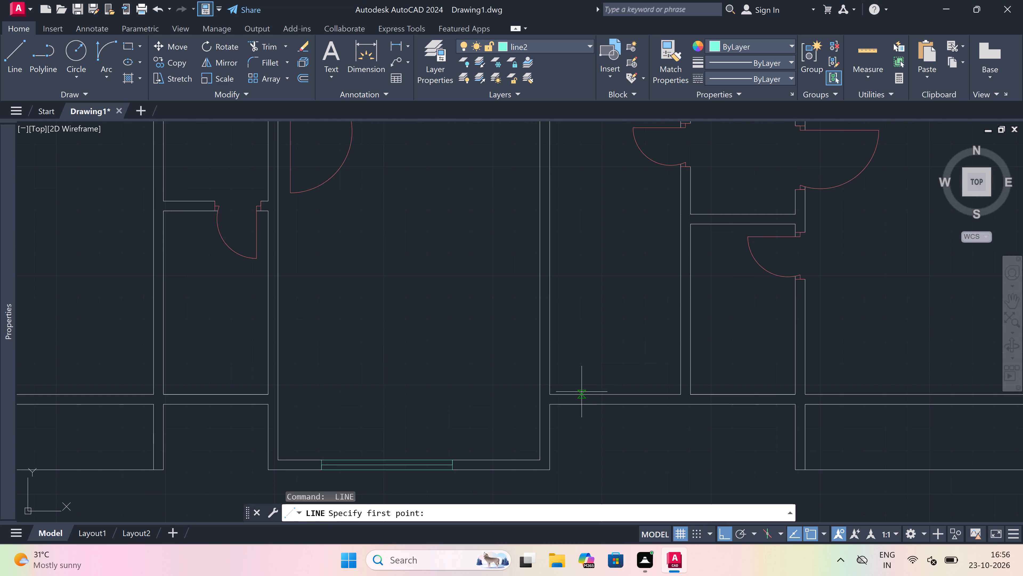
click(578, 395)
click(574, 404)
scroll(579, 402, up, 2)
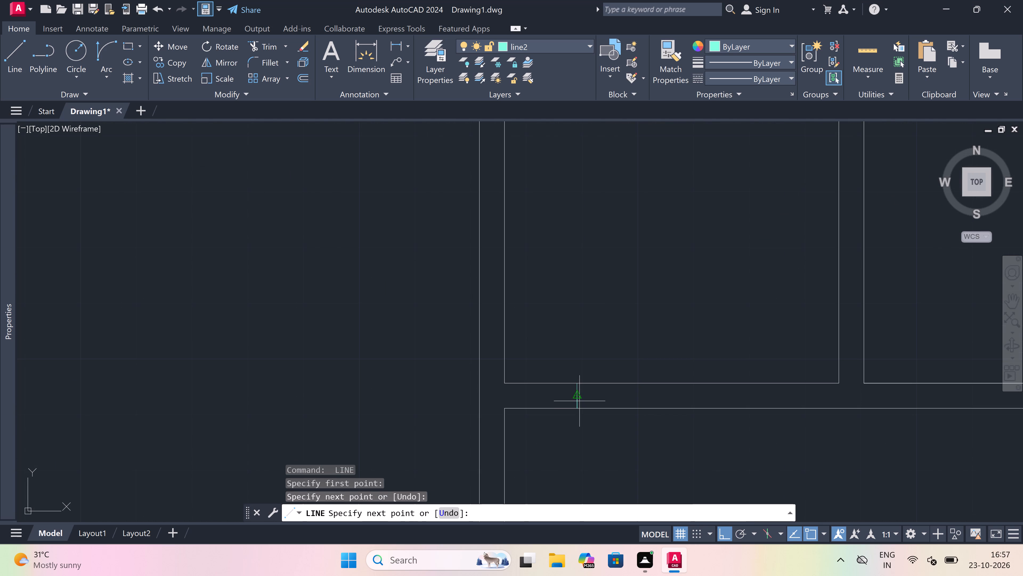
click(579, 398)
key(2)
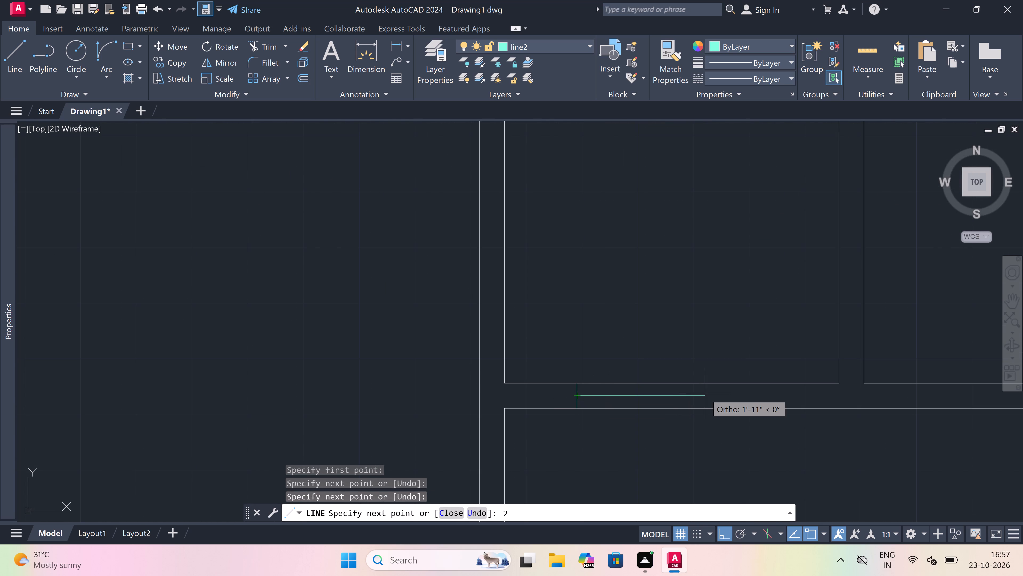
key(apostrophe)
key(space)
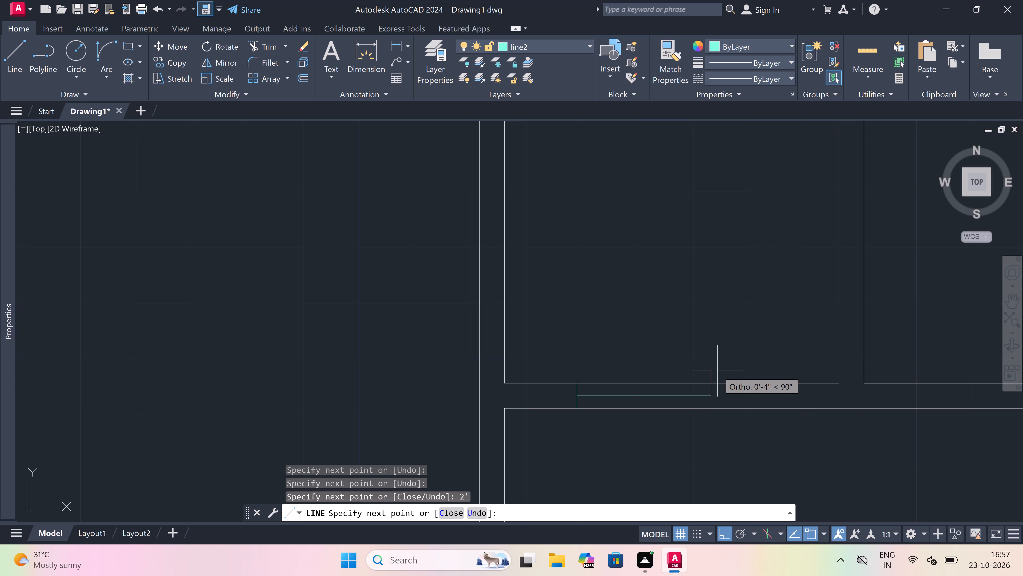
click(712, 381)
click(710, 412)
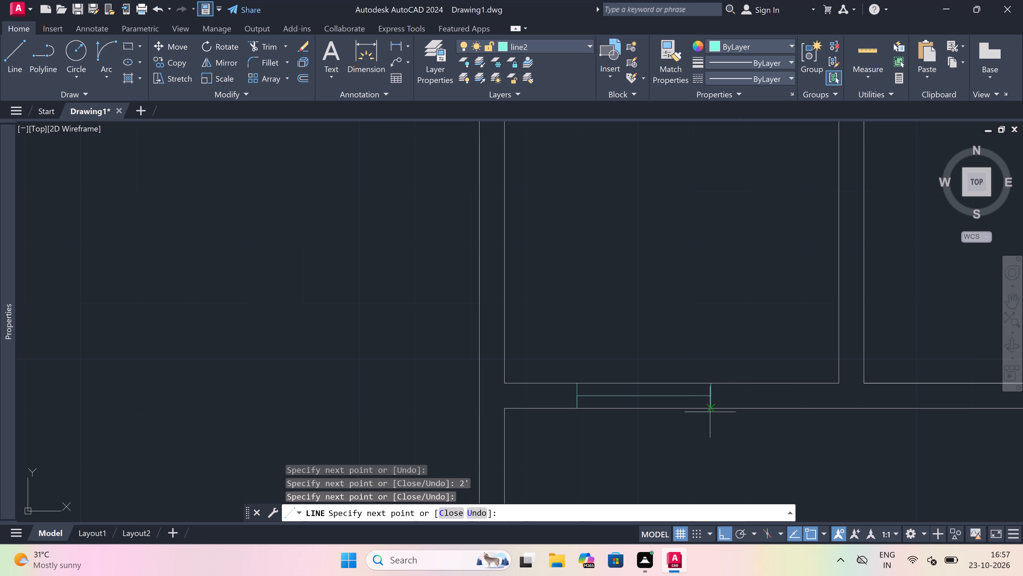
key(Escape)
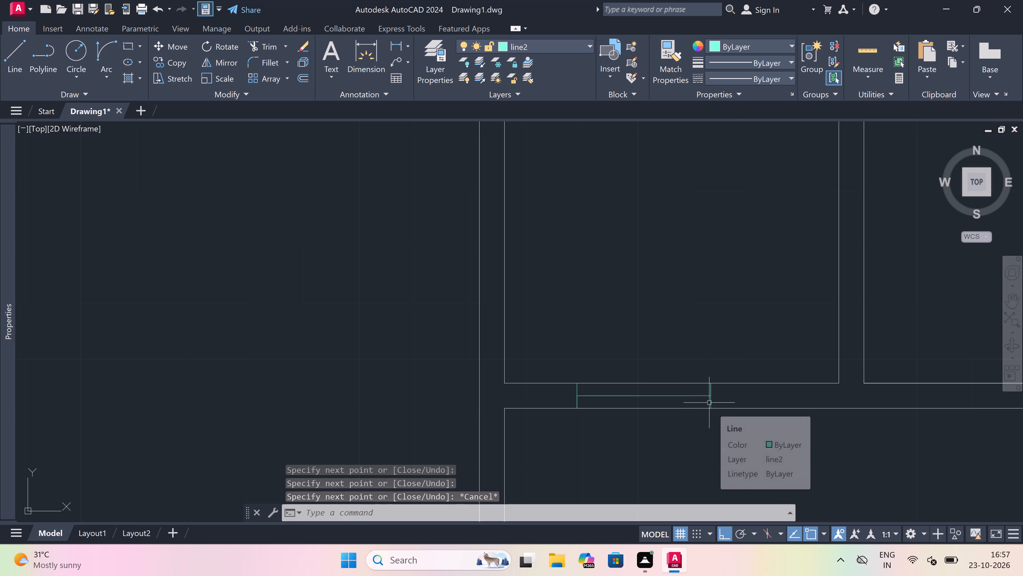
Trim the lower and upper wall lines between the two end lines of the narrow room's 2' window.
key(Escape)
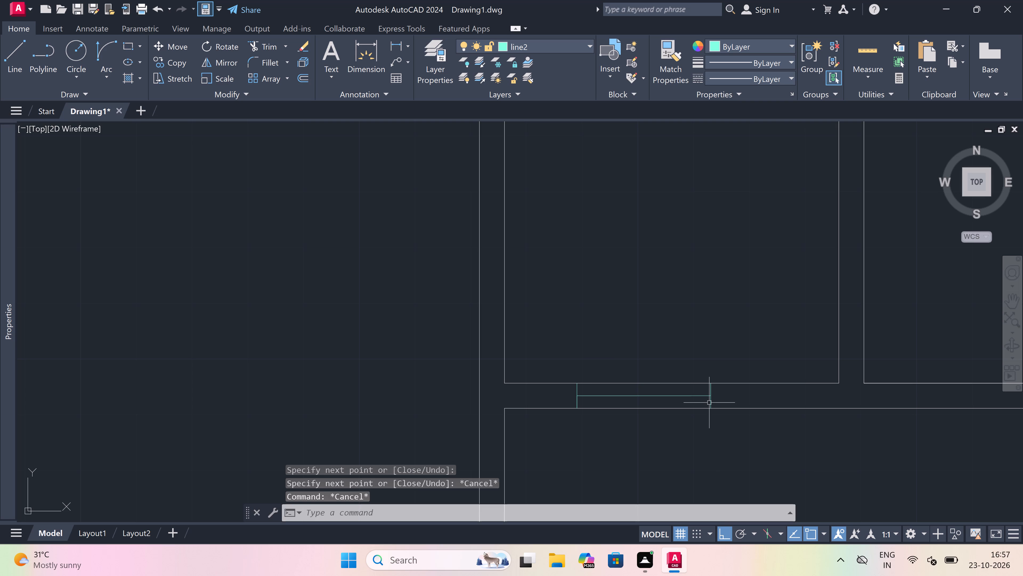
key(t)
key(r)
key(space)
click(673, 401)
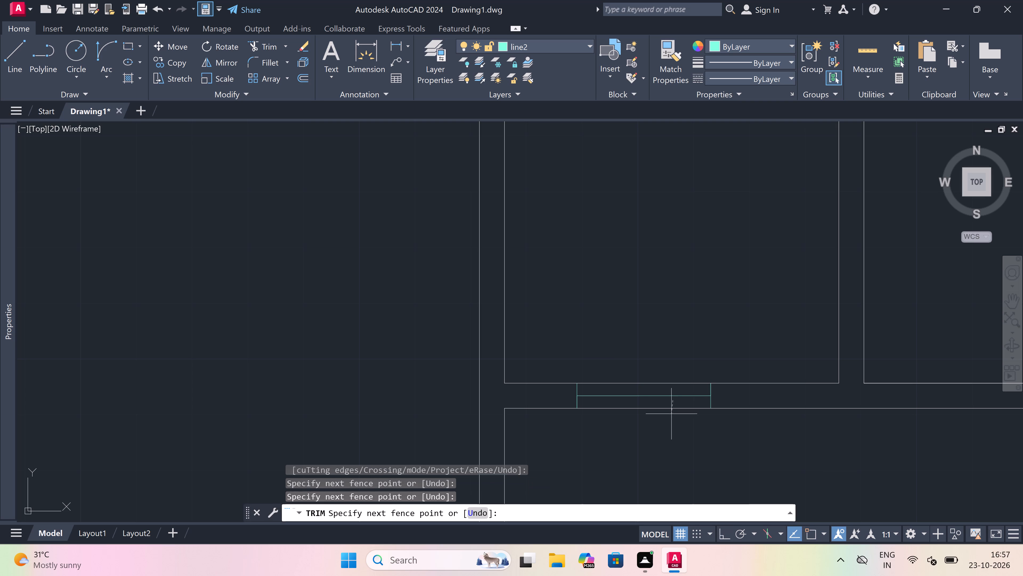
drag(663, 431, 663, 428)
click(665, 382)
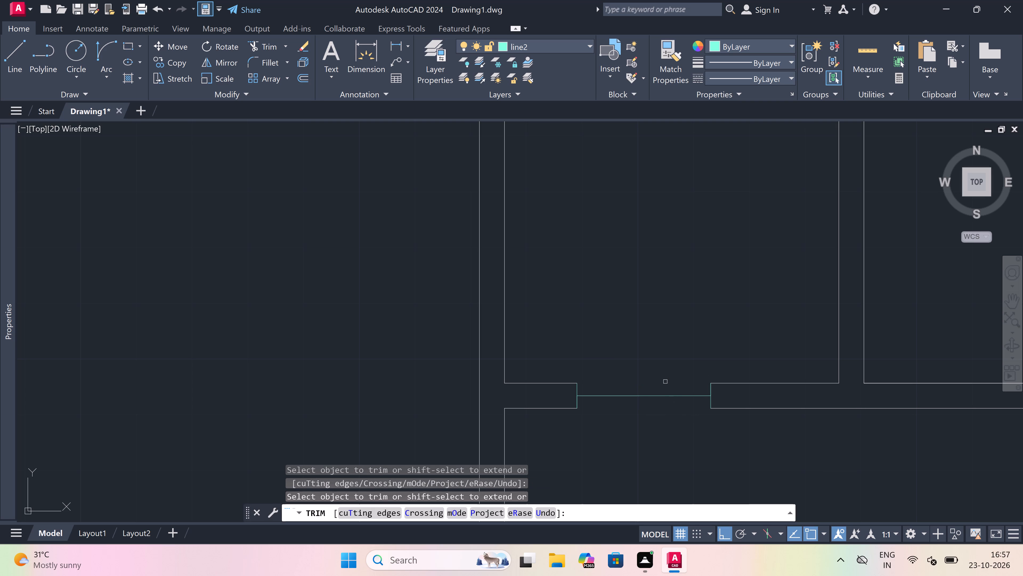
key(Escape)
Draw the upper and lower face lines between the end lines of the narrow room's 2' window.
key(l)
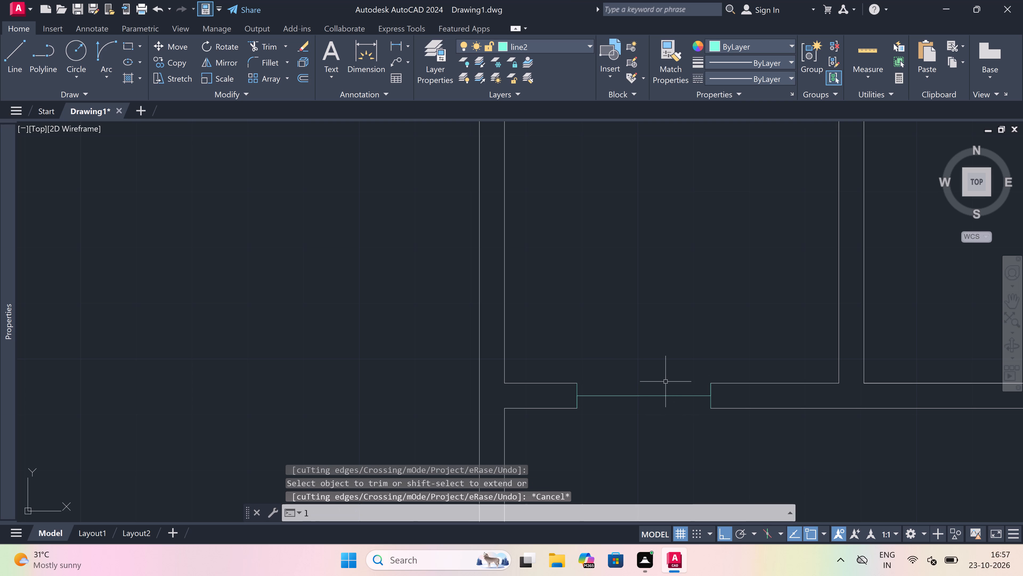
key(space)
drag(581, 382, 584, 381)
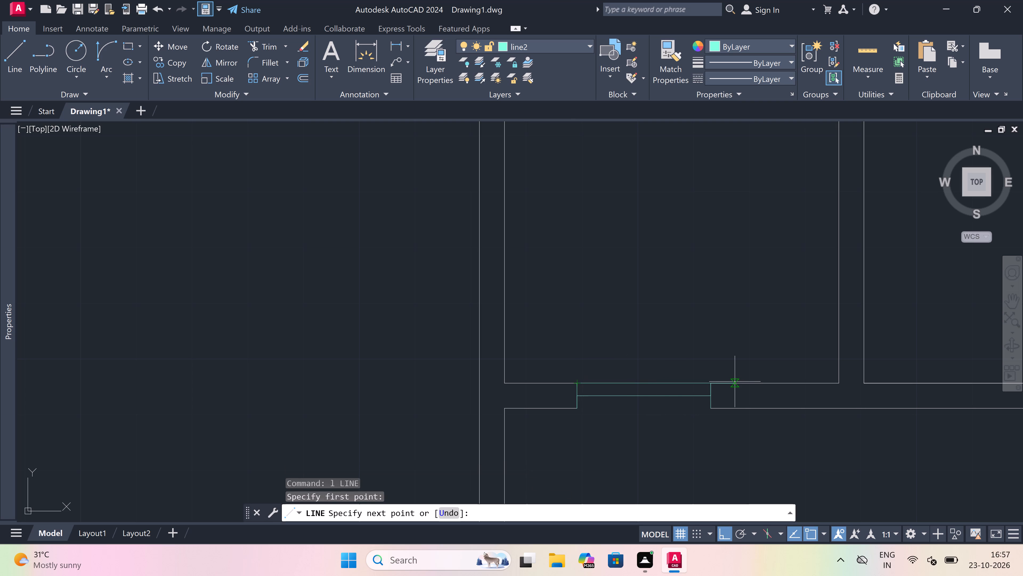
click(707, 380)
key(Escape)
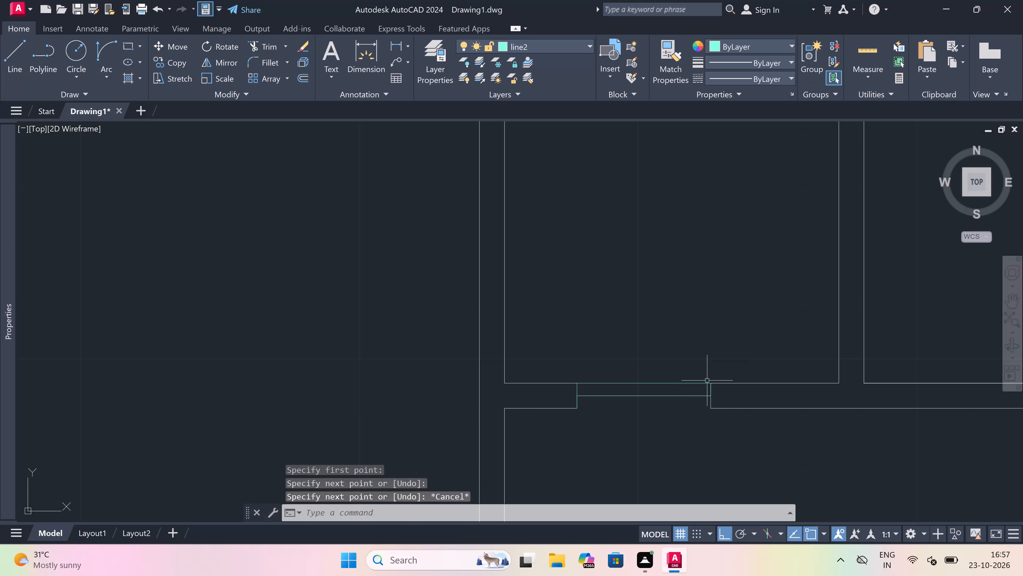
key(space)
drag(709, 407, 706, 406)
click(577, 411)
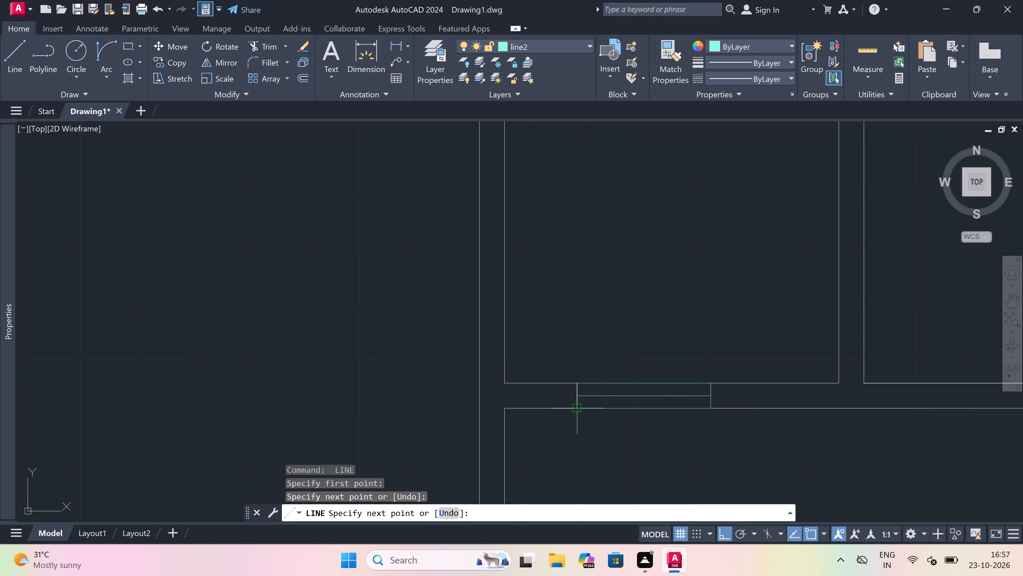
key(Escape)
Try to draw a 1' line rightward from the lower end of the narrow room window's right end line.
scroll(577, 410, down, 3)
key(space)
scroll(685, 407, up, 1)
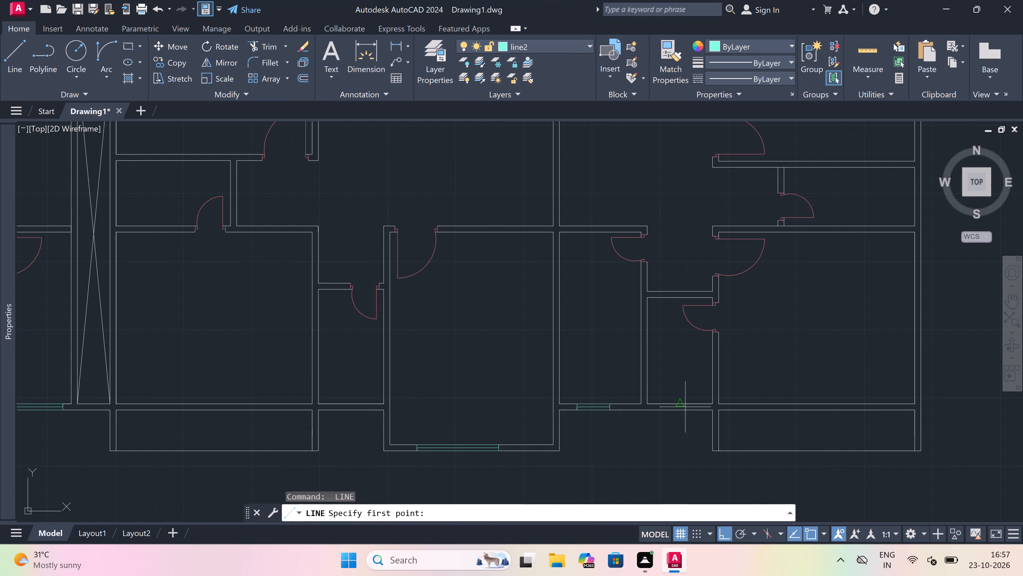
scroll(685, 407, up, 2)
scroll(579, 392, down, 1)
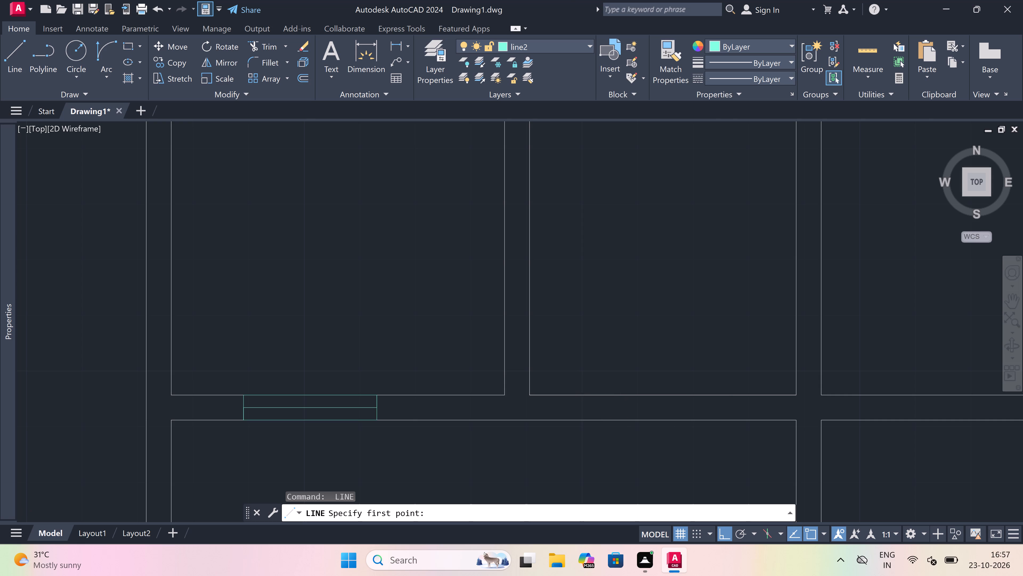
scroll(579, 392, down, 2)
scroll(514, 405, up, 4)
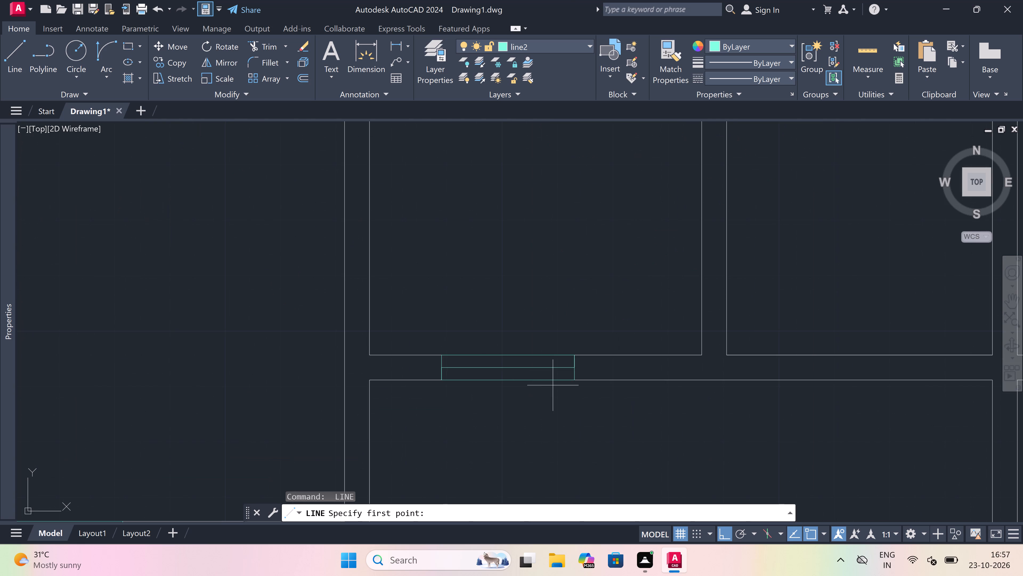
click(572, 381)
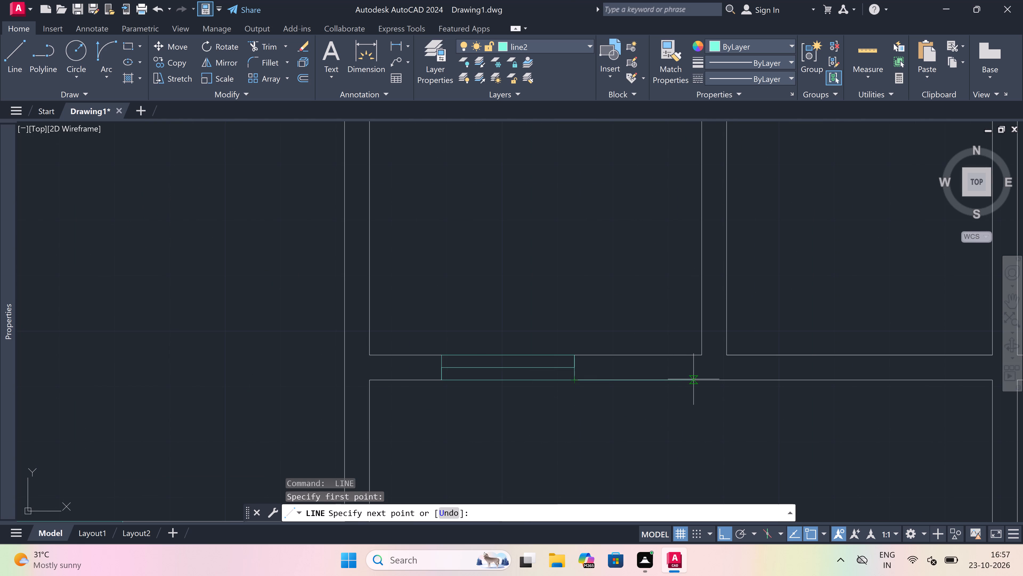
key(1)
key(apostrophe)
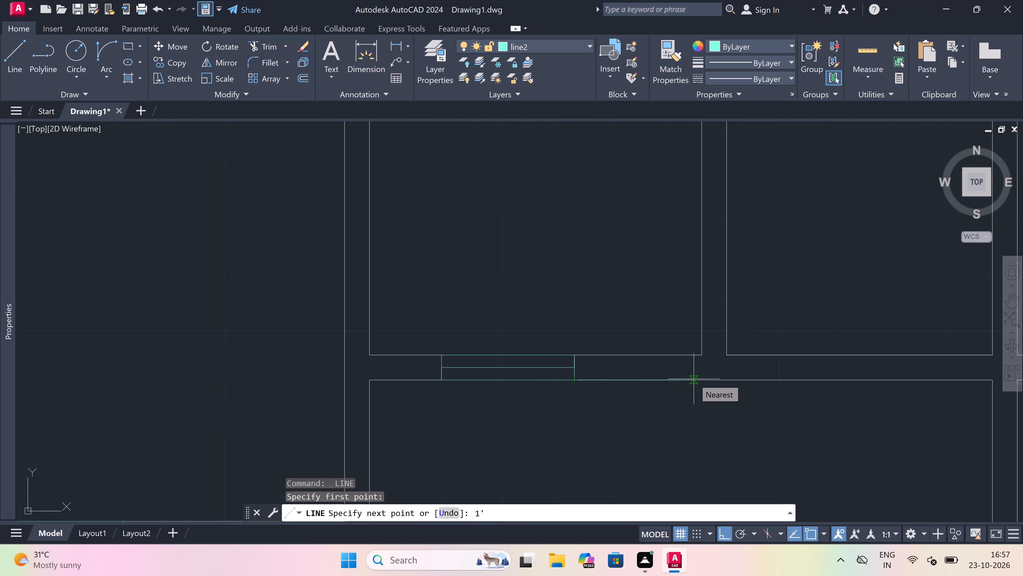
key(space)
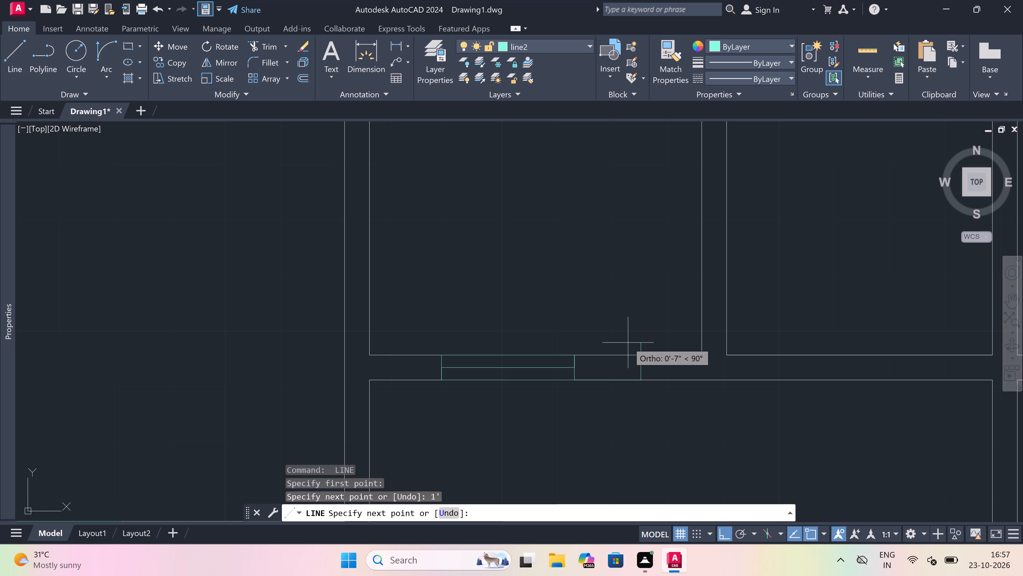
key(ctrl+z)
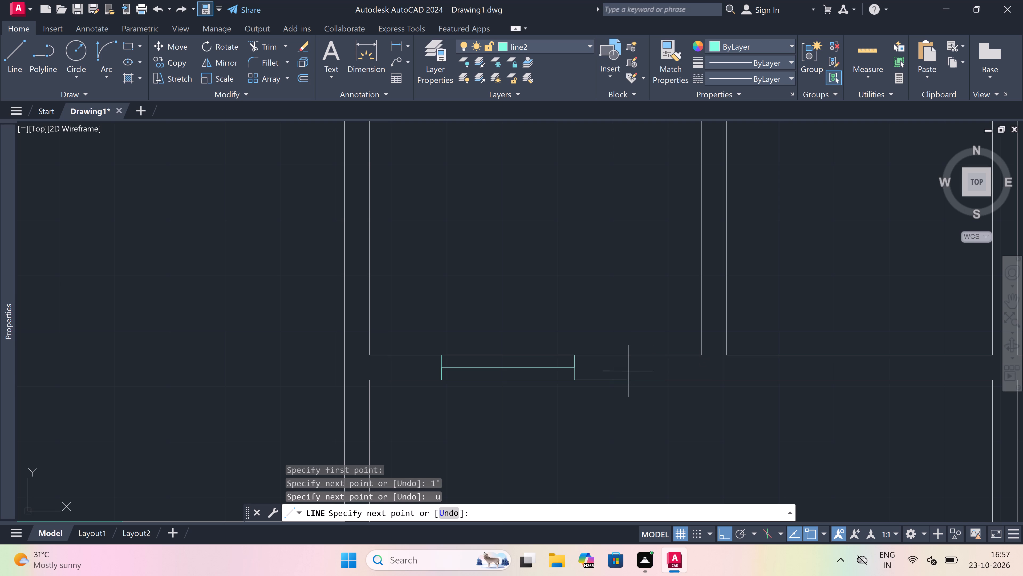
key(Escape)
Widen the narrow room's window: draw a 3' lower face line rightward from its lower-left corner, closed by a vertical line to the upper wall line.
key(space)
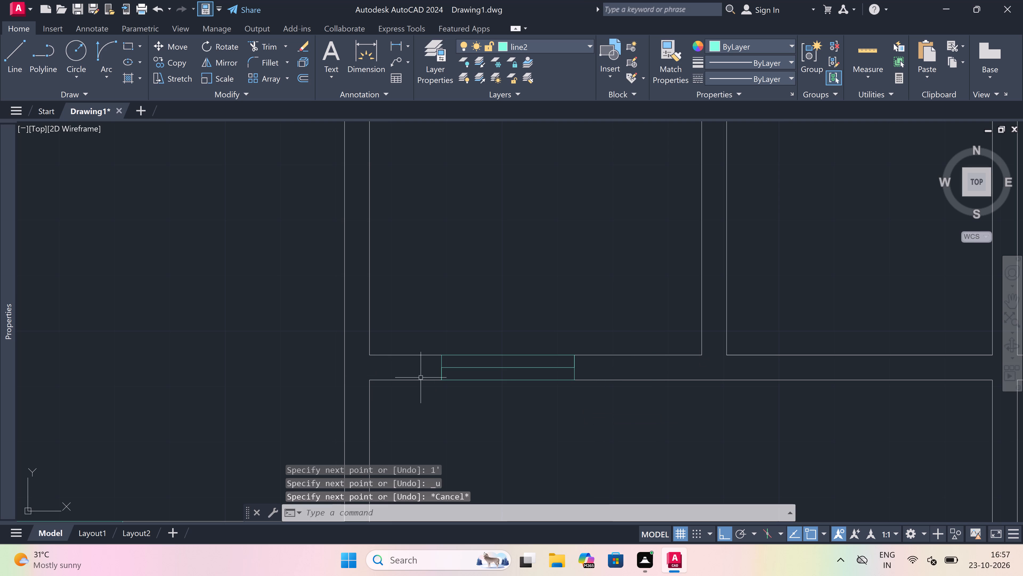
drag(439, 381, 466, 381)
text(3')
key(space)
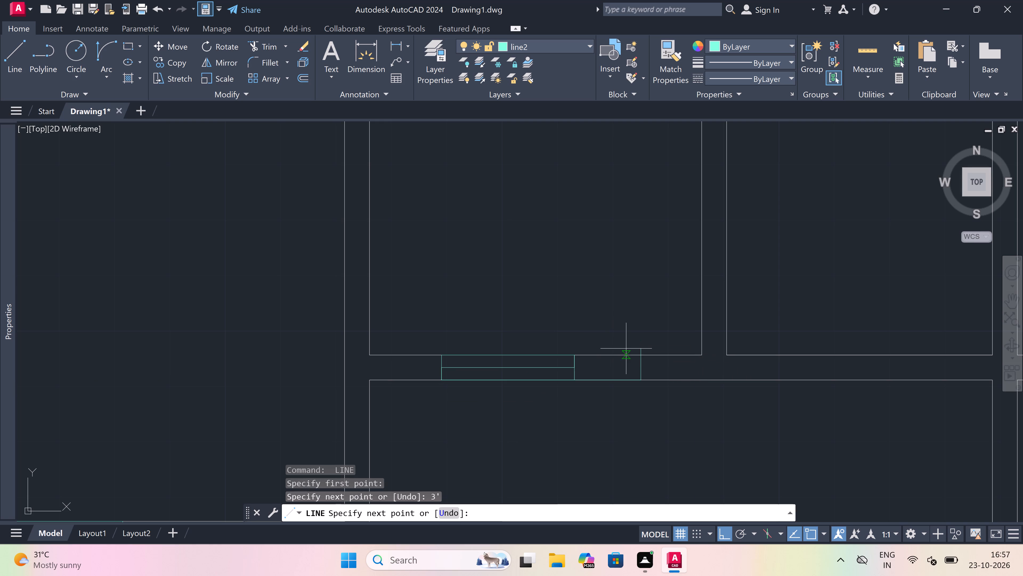
click(636, 353)
scroll(636, 353, up, 3)
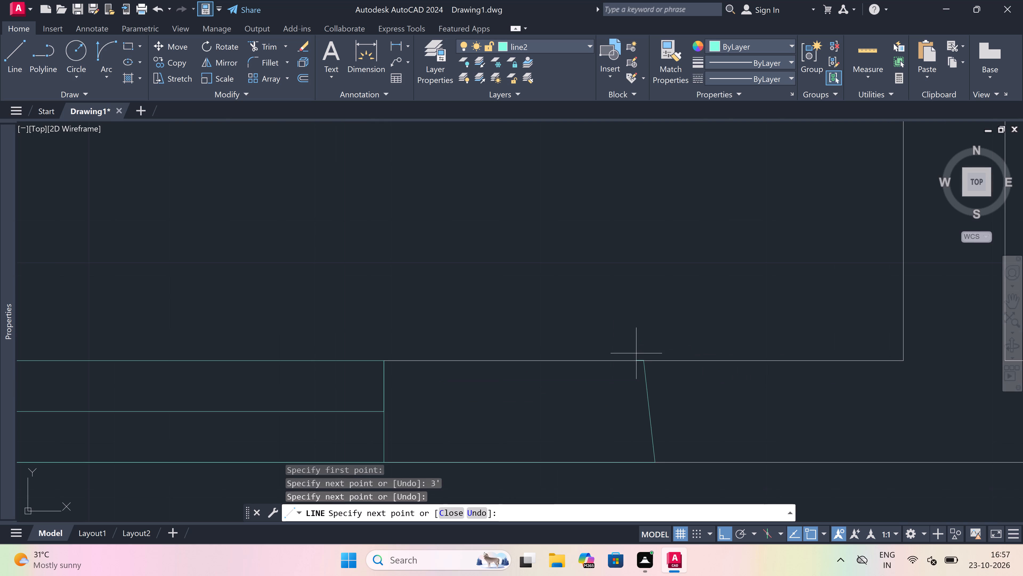
key(ctrl+z)
scroll(642, 356, up, 3)
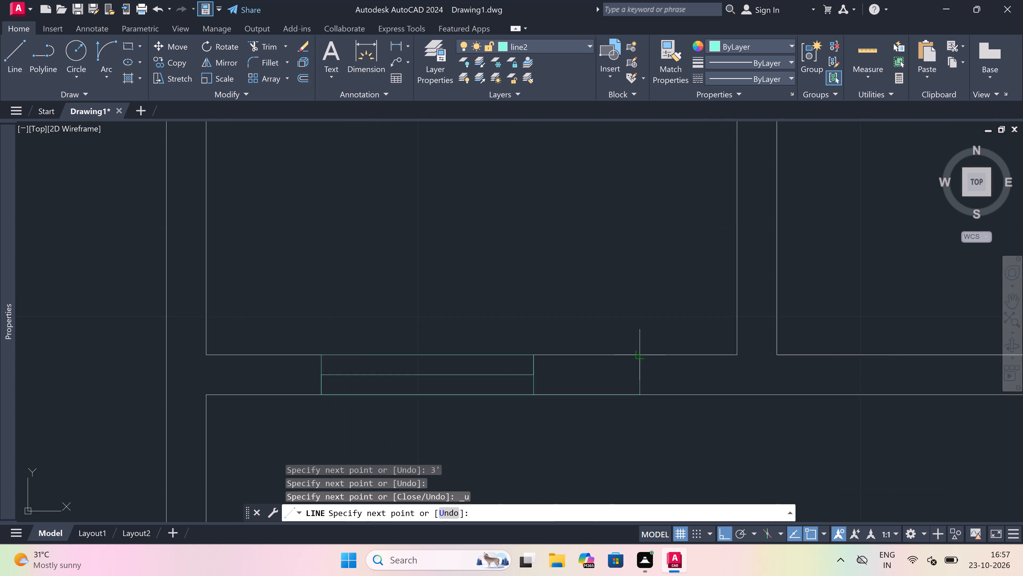
click(626, 356)
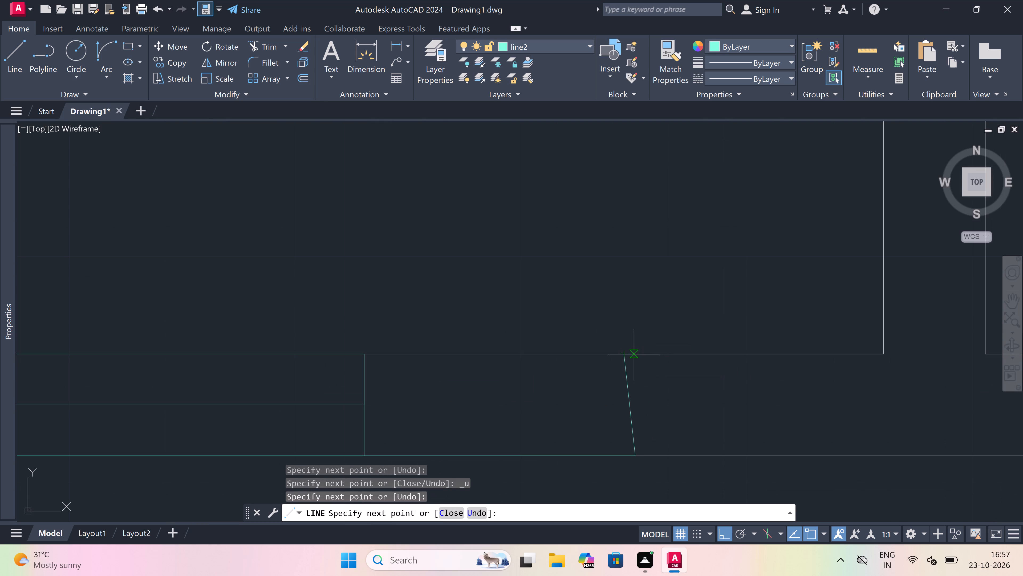
key(ctrl+z)
click(634, 354)
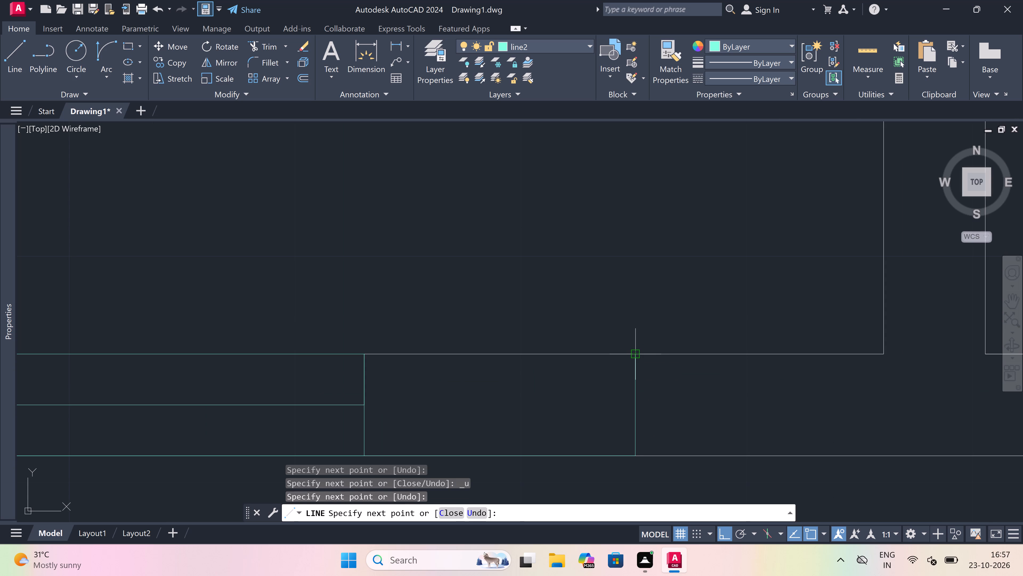
key(Escape)
Draw the upper face line and centre line between the window's old right end line and its new one.
key(space)
click(634, 353)
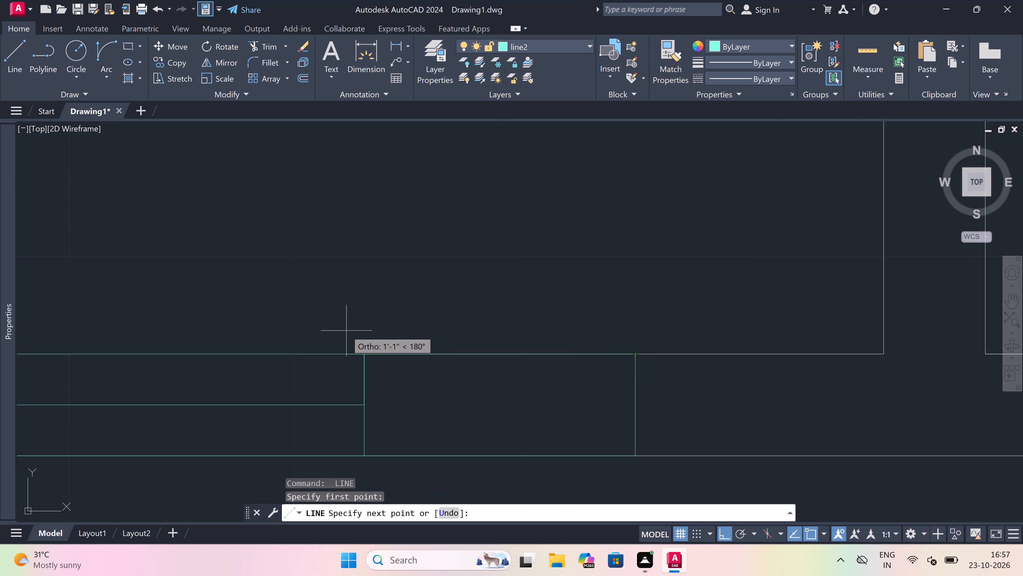
click(367, 351)
key(Escape)
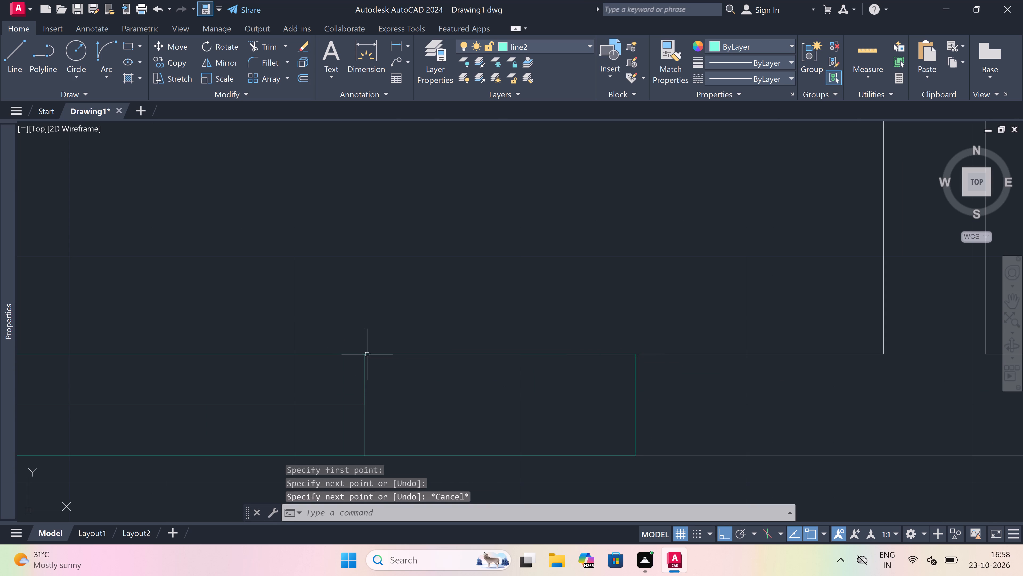
key(space)
click(369, 399)
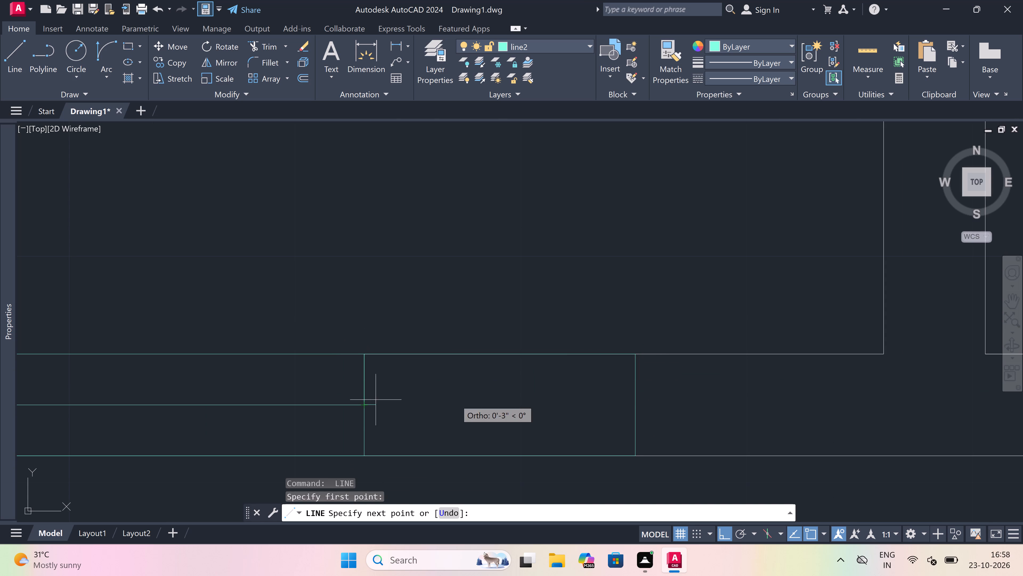
click(631, 402)
key(Escape)
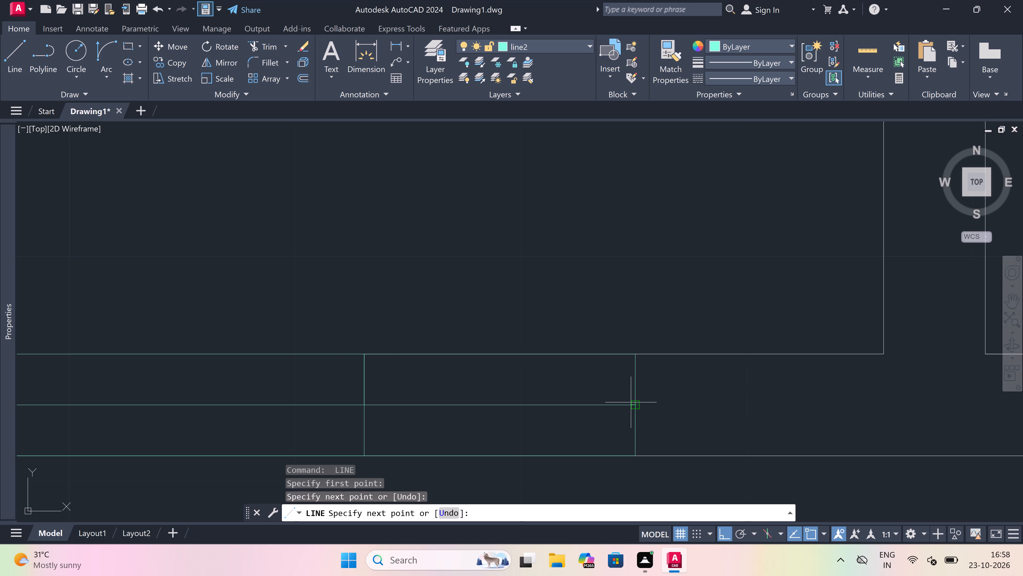
Trim away both halves of the old end line inside the widened 3' window.
text(tr)
key(space)
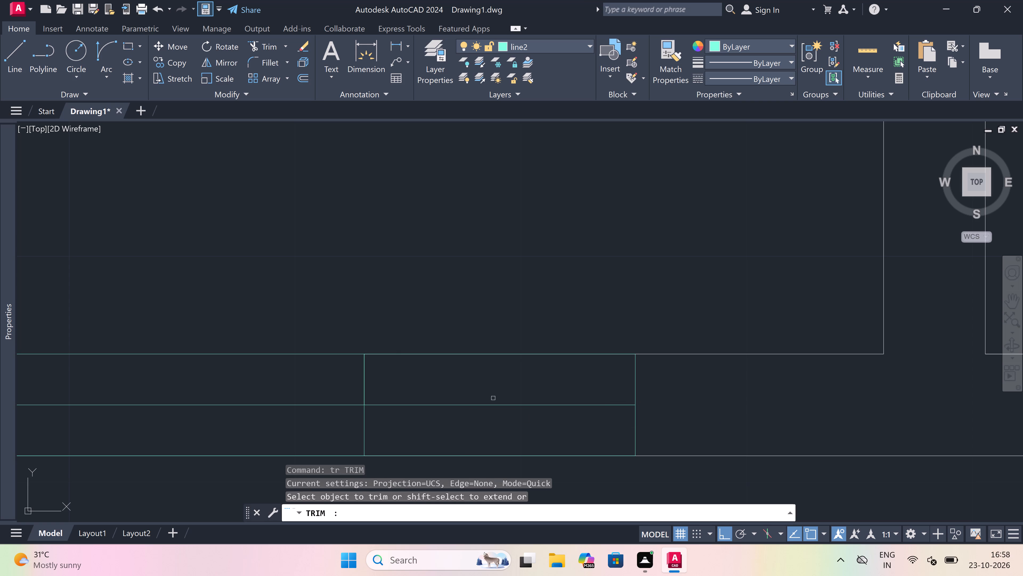
click(377, 423)
click(350, 421)
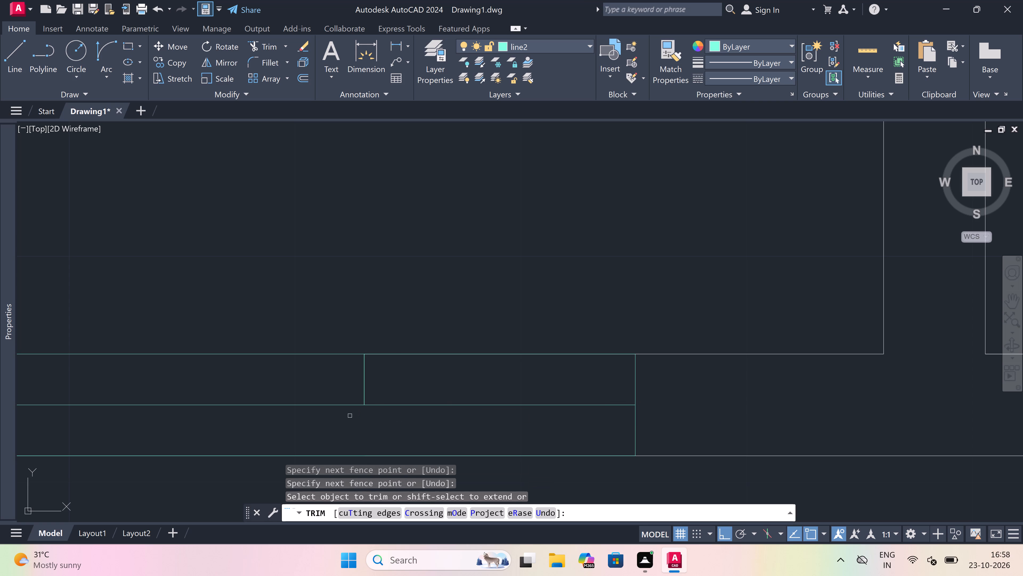
click(348, 382)
click(465, 382)
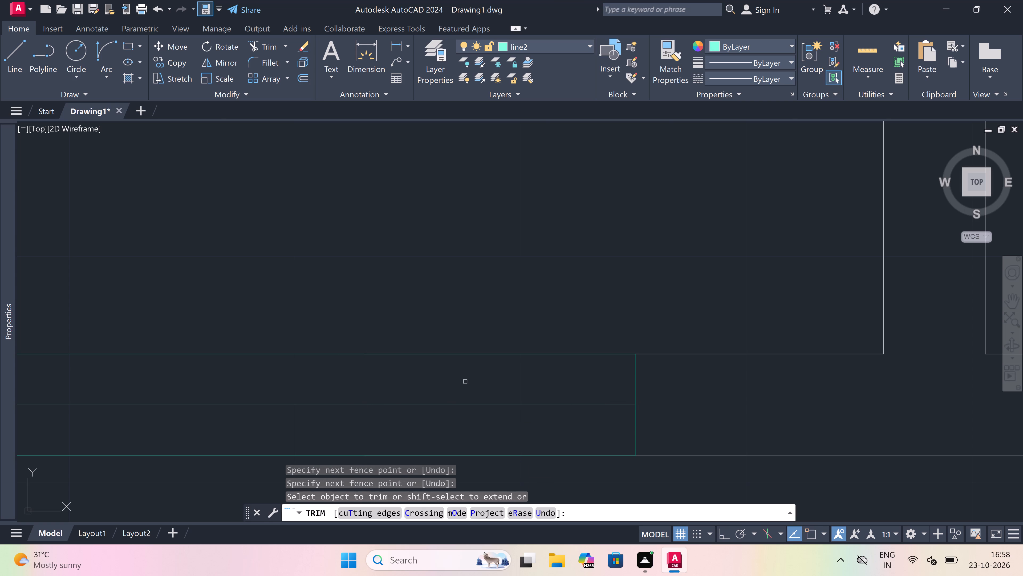
scroll(466, 381, down, 4)
key(Escape)
Draw the left end line of a new window across the lower wall of the small room beside the lower-right corner room.
scroll(643, 372, up, 1)
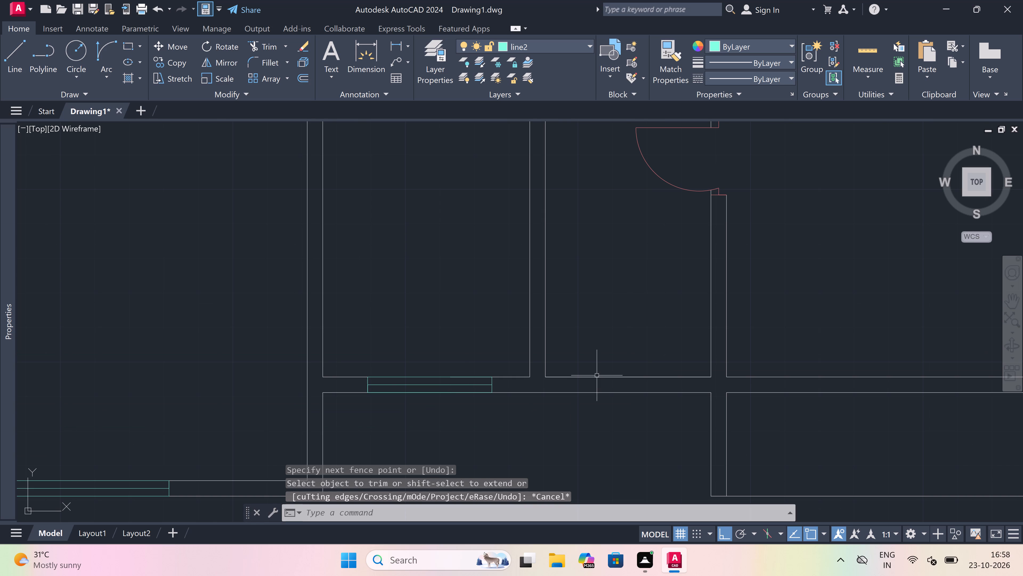
scroll(642, 372, up, 1)
key(l)
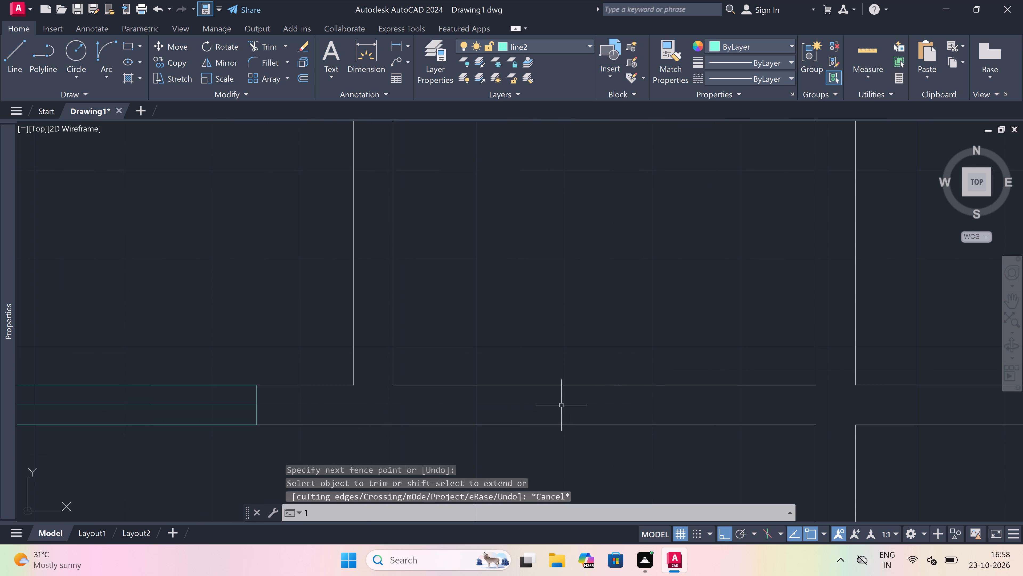
key(space)
click(476, 385)
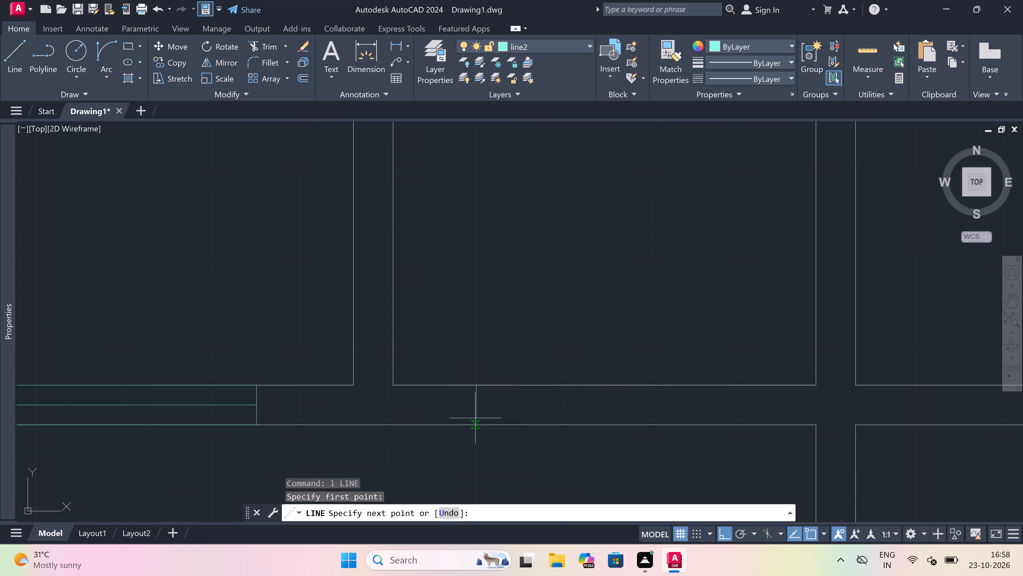
drag(478, 418, 481, 418)
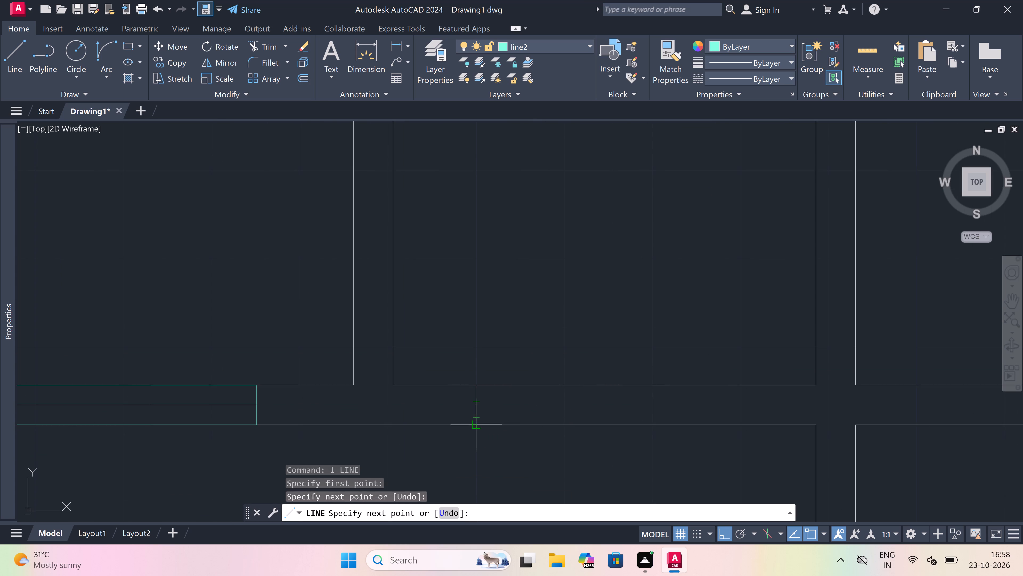
drag(476, 428, 477, 423)
Draw a 2' window centre line rightward from the end line's midpoint, finished with a right end line across the wall.
click(477, 407)
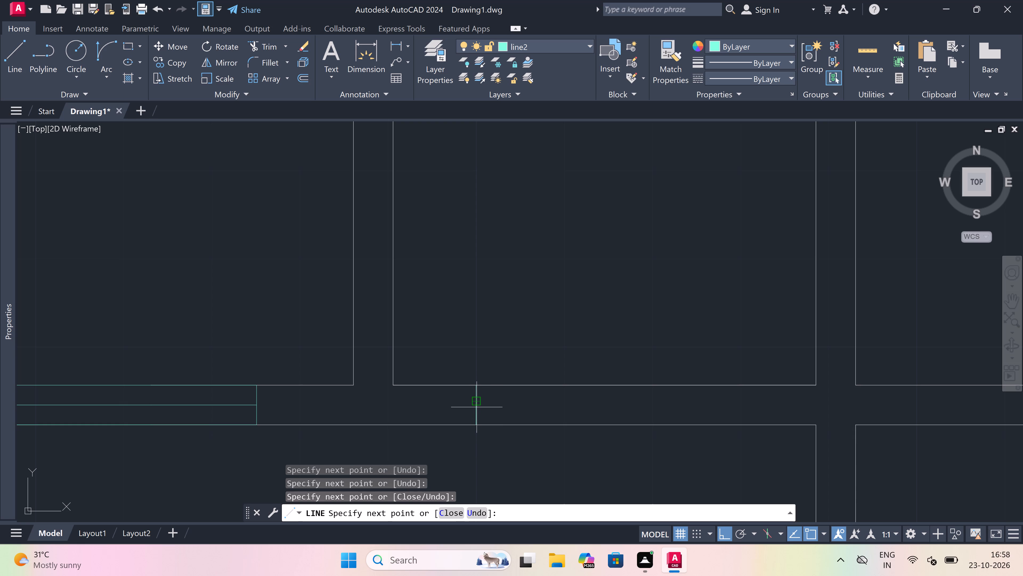
scroll(477, 407, up, 2)
drag(477, 406, 535, 401)
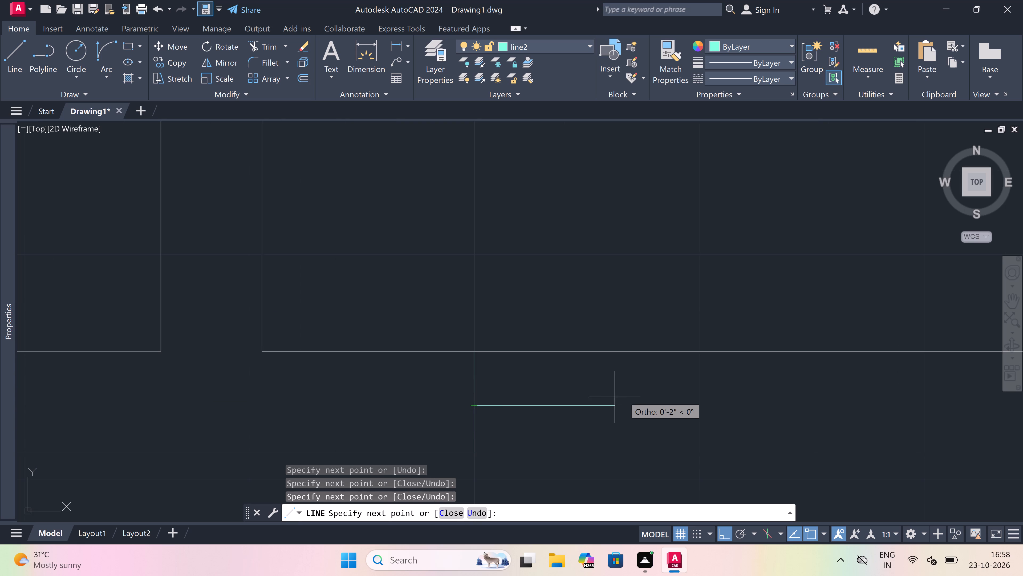
scroll(626, 395, down, 3)
text(2')
key(space)
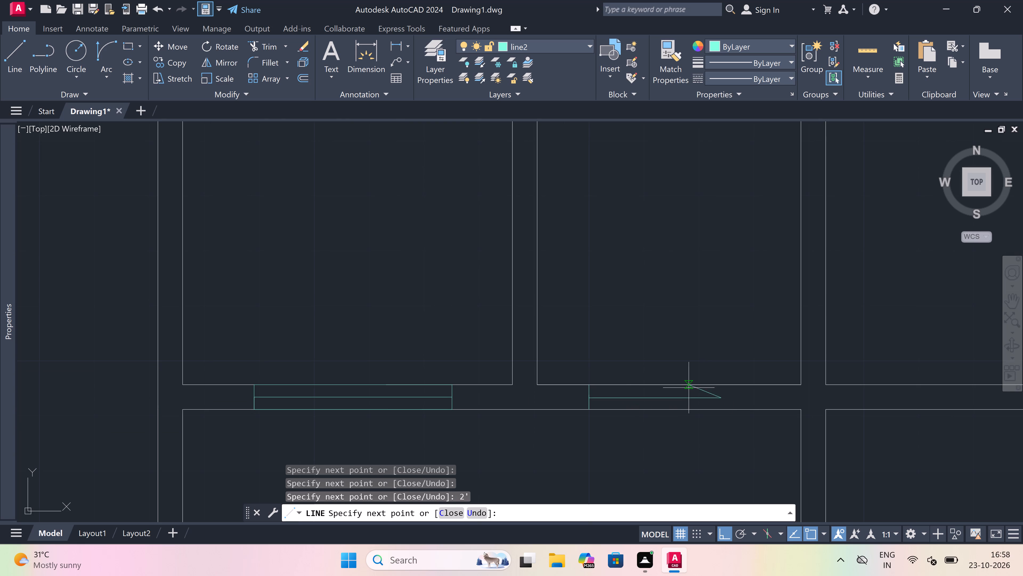
click(718, 384)
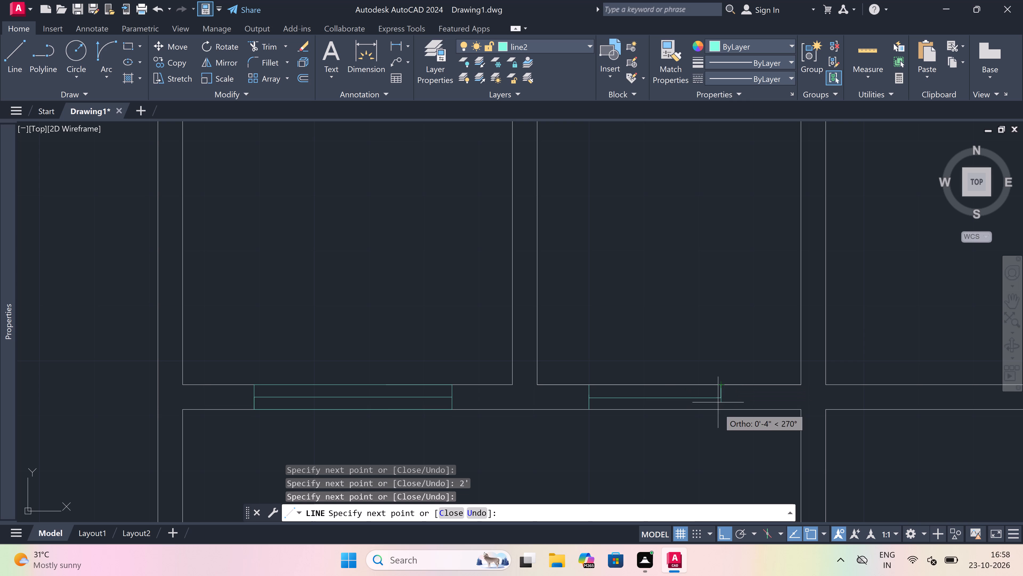
click(718, 412)
key(Escape)
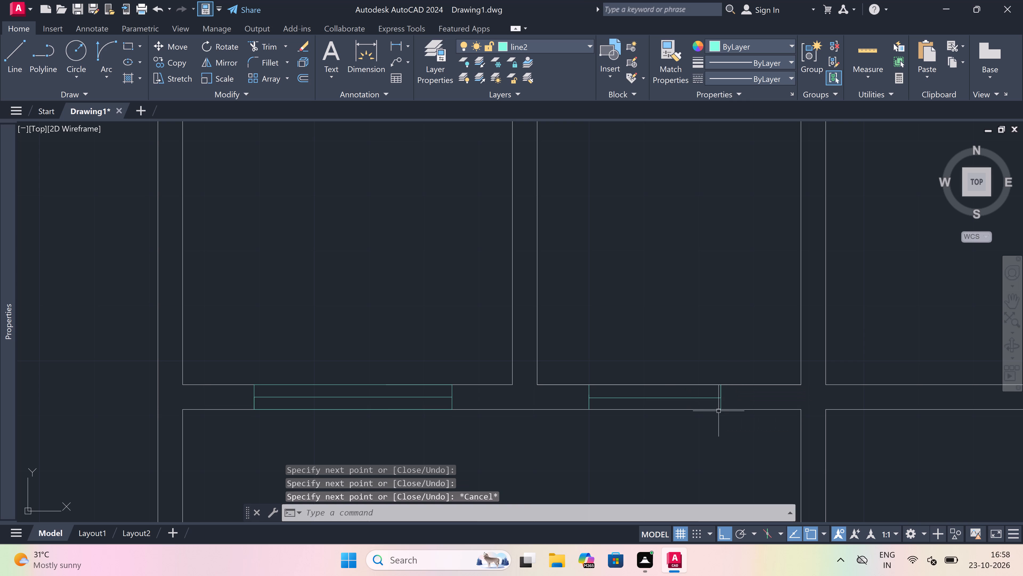
Trim both wall lines between the end lines of the small room's 2' window.
text(tr)
key(space)
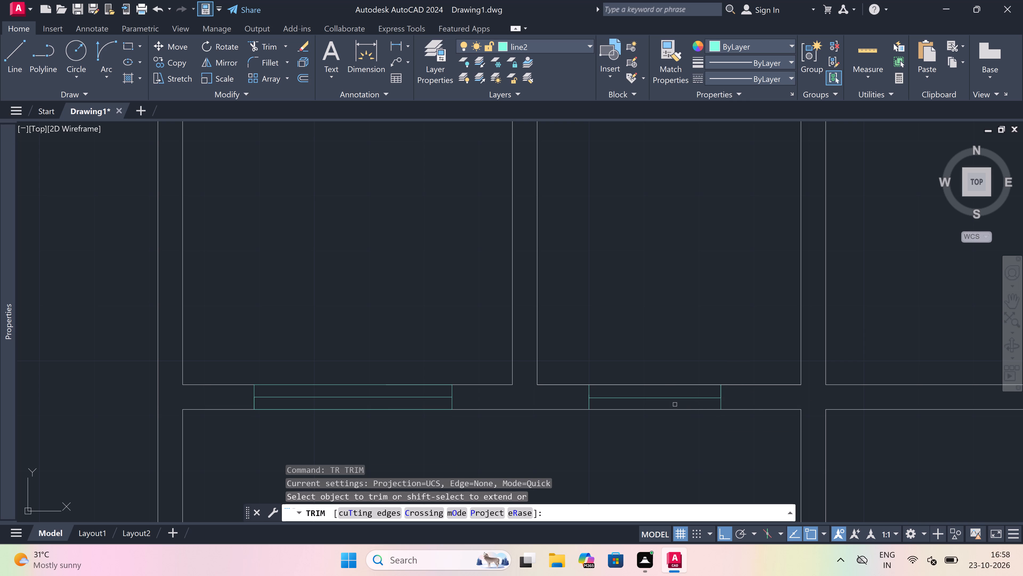
click(675, 405)
click(666, 416)
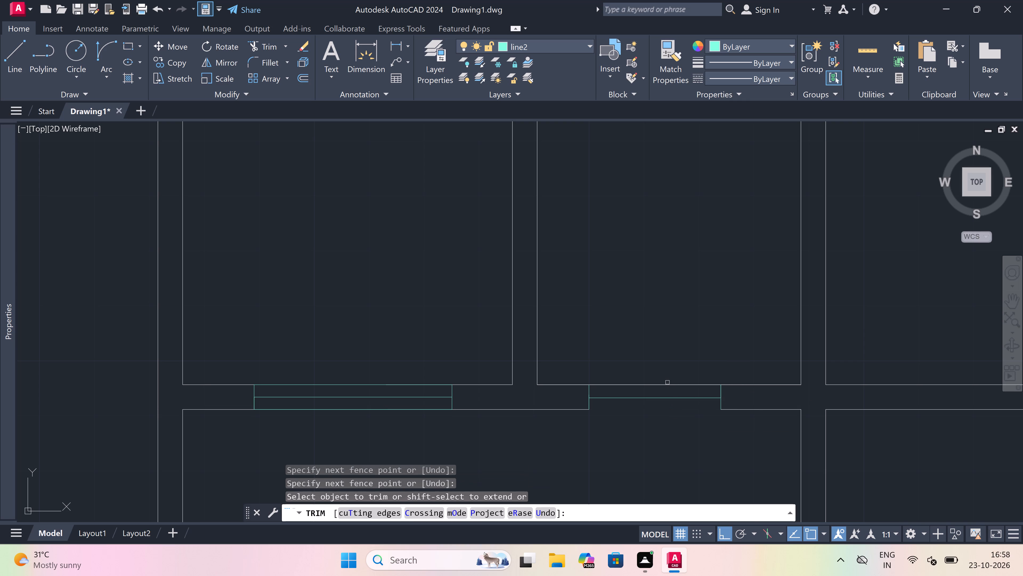
click(667, 382)
click(667, 386)
key(Escape)
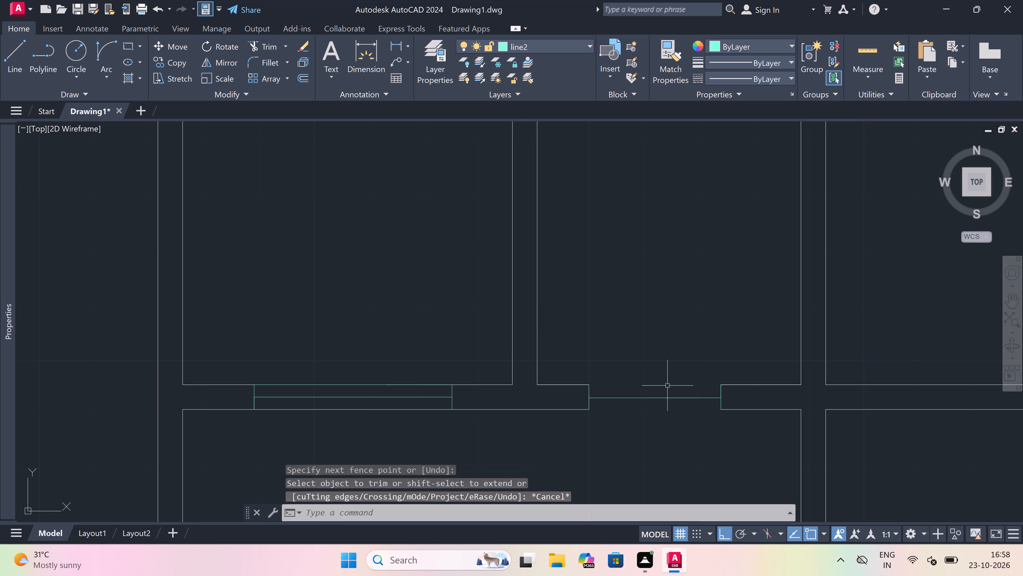
Draw the upper and lower face lines of the small room's 2' window between its end lines.
text(l)
key(space)
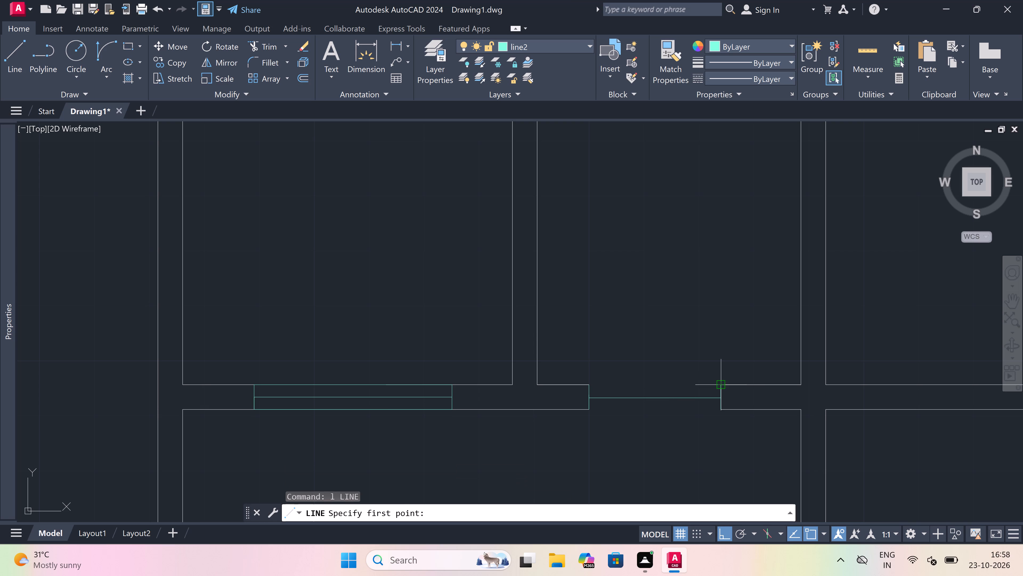
drag(724, 382, 703, 383)
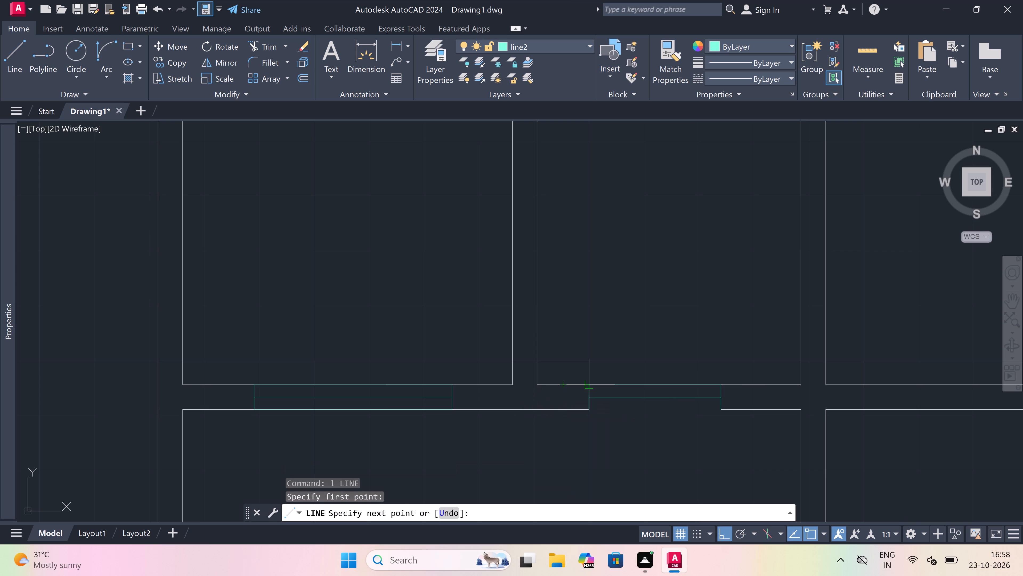
click(589, 386)
key(Escape)
key(space)
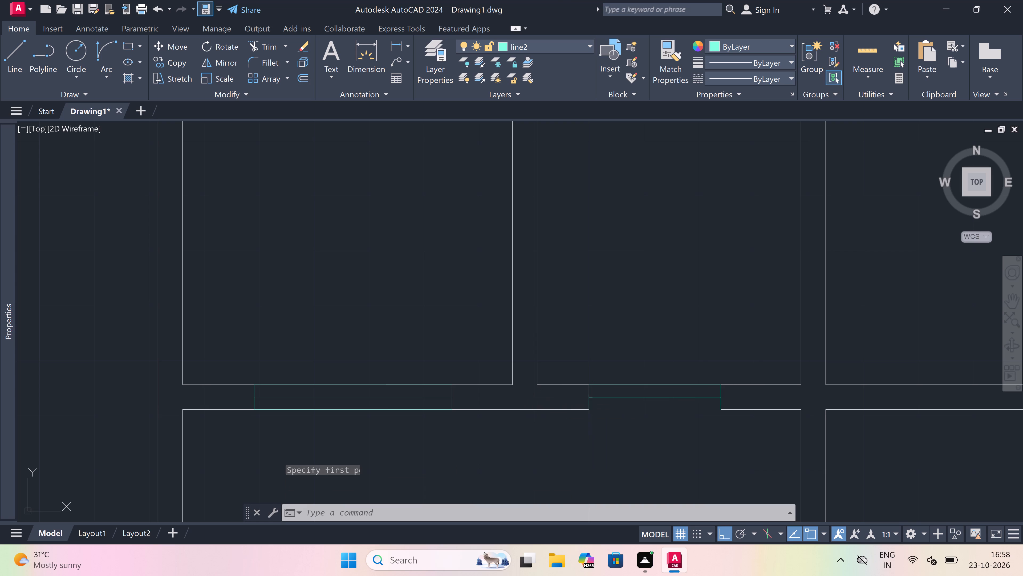
click(590, 410)
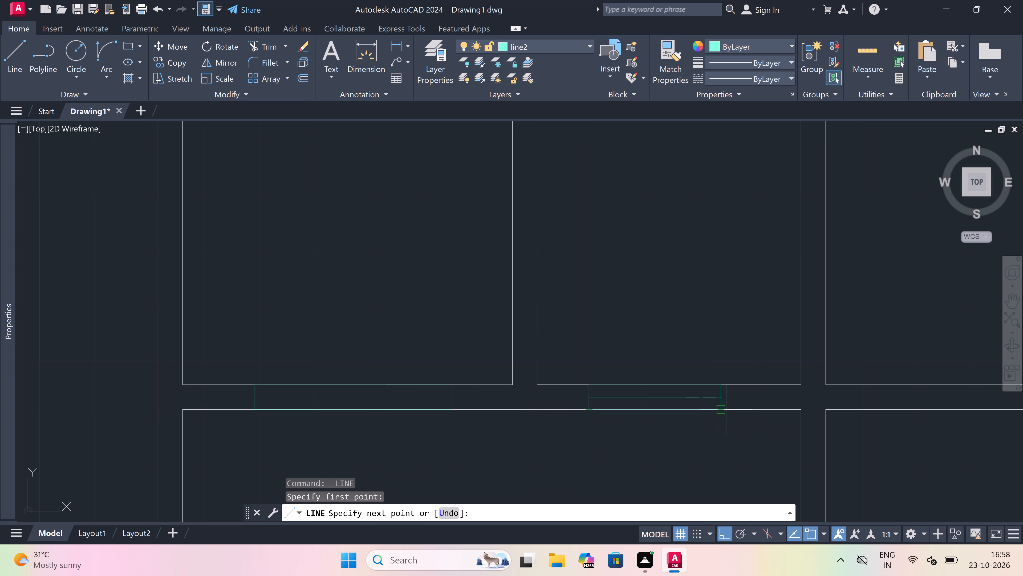
click(728, 410)
key(Escape)
Draw the right end line of a new window across the lower-right corner room's lower wall, near its right corner.
scroll(596, 379, down, 5)
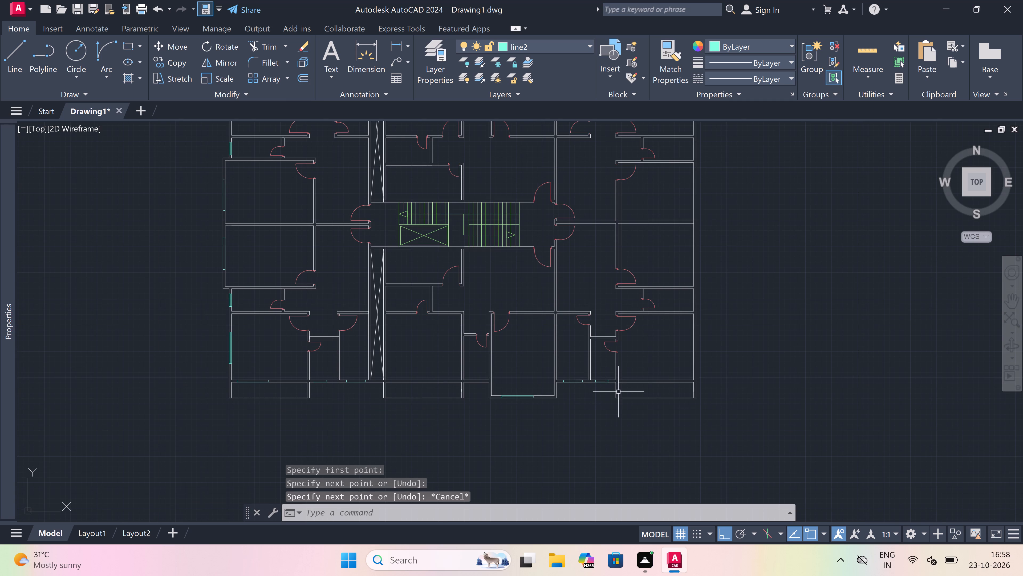
scroll(654, 372, up, 2)
scroll(643, 383, down, 2)
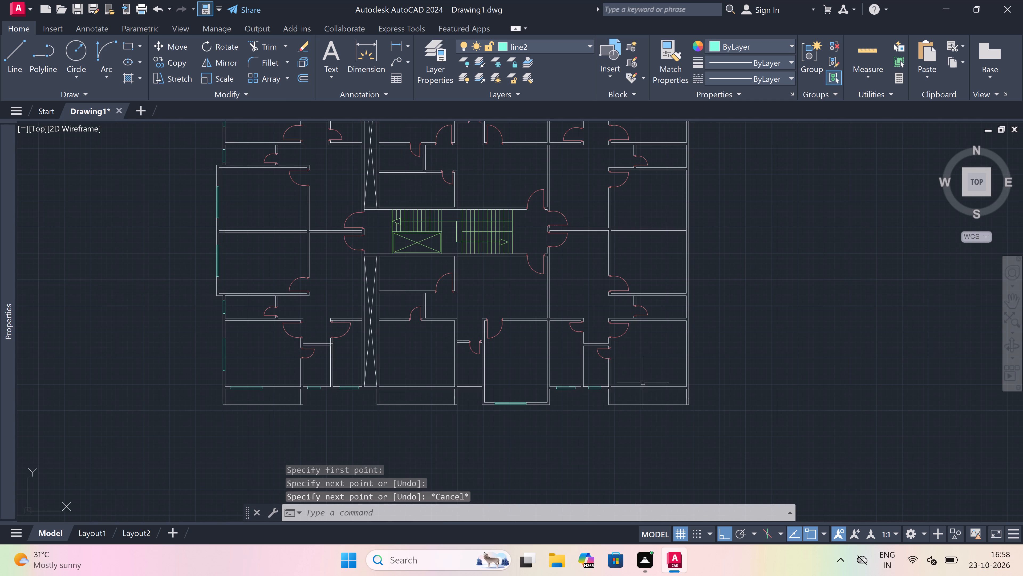
key(space)
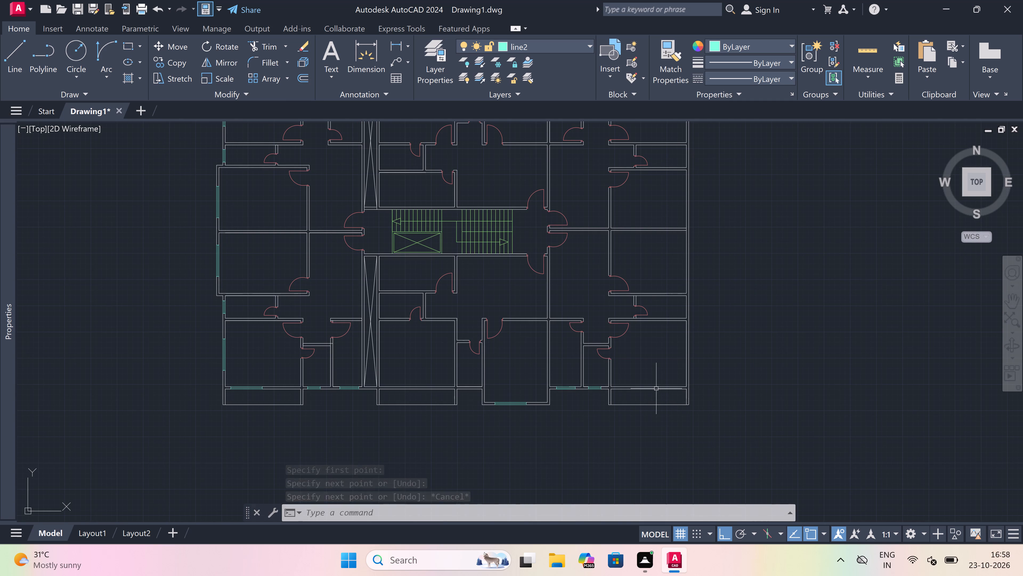
scroll(657, 389, up, 3)
scroll(739, 386, up, 2)
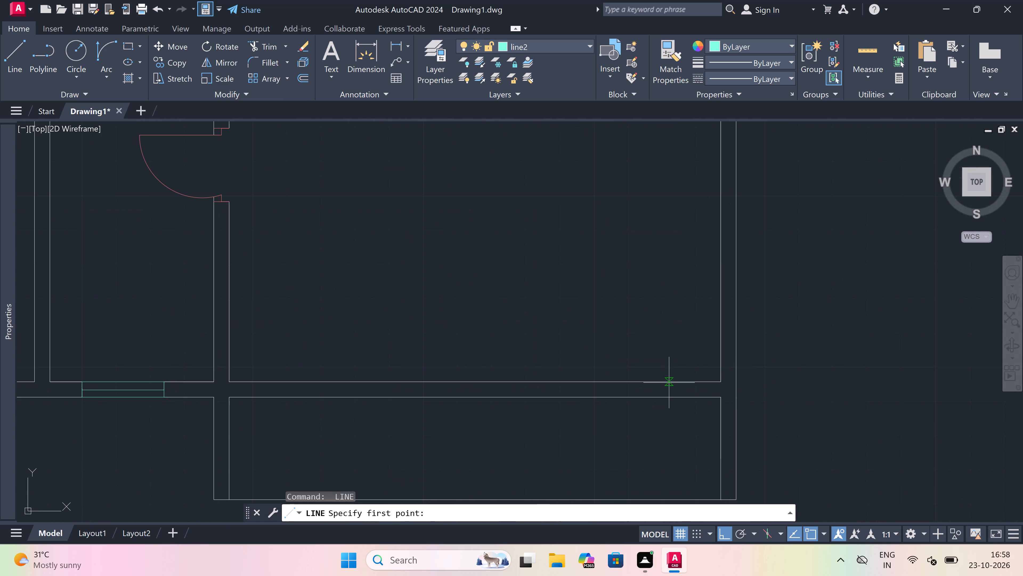
click(692, 382)
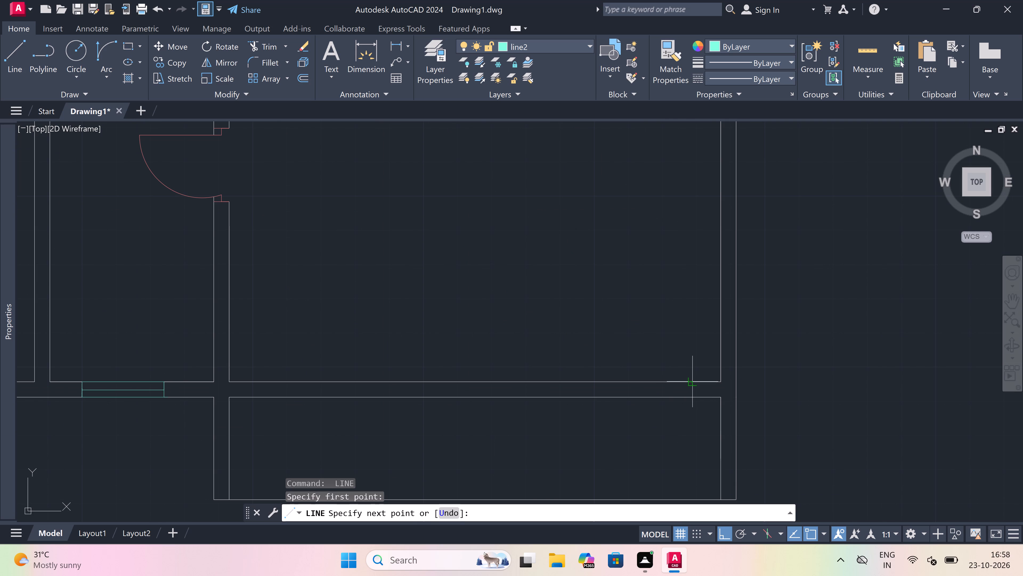
drag(688, 400, 690, 397)
Draw a 5' window centre line leftward from the end line's midpoint, finished with a left end line across the wall.
drag(693, 389, 683, 385)
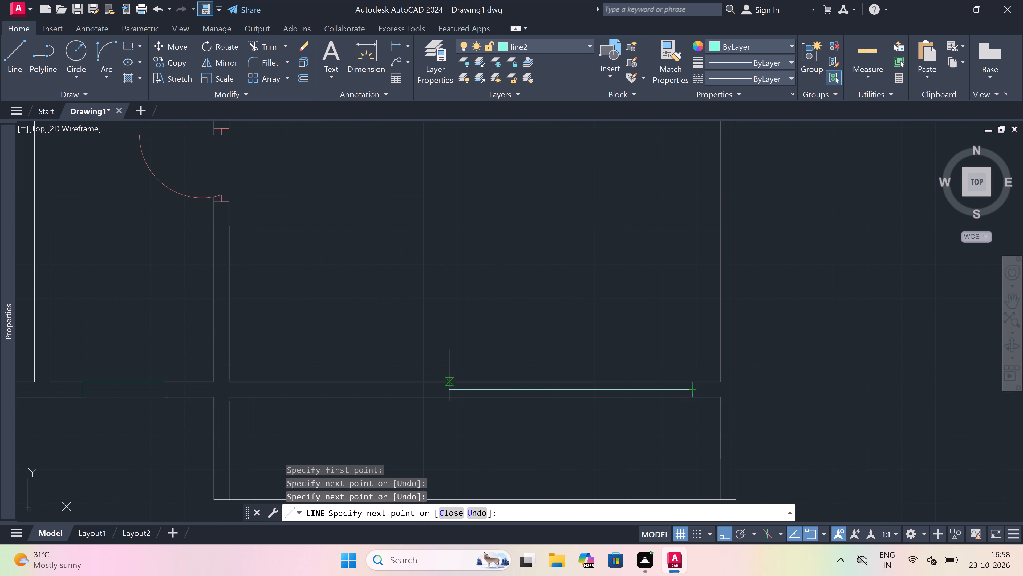
text(5')
key(space)
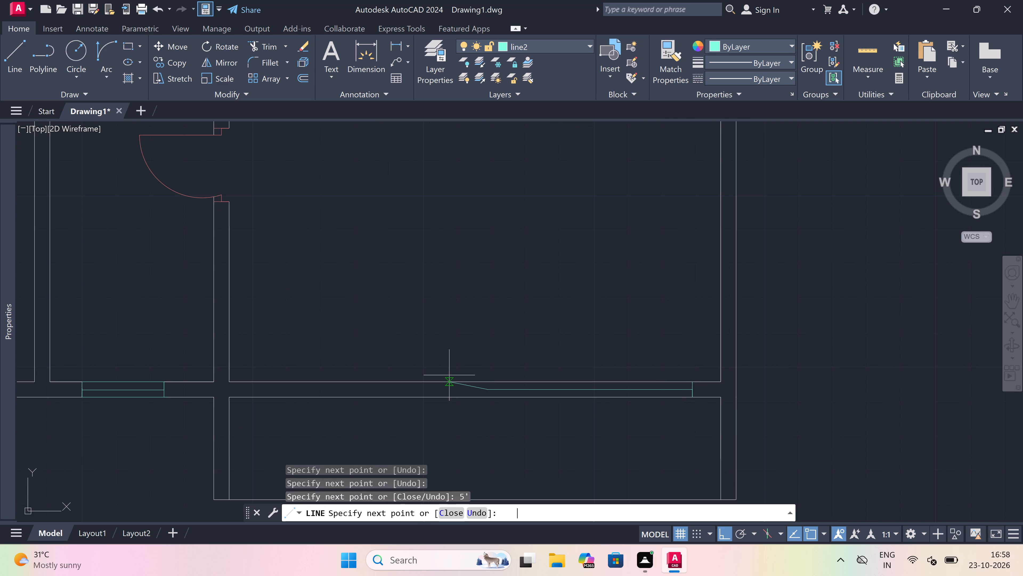
click(489, 384)
scroll(490, 383, up, 2)
click(483, 416)
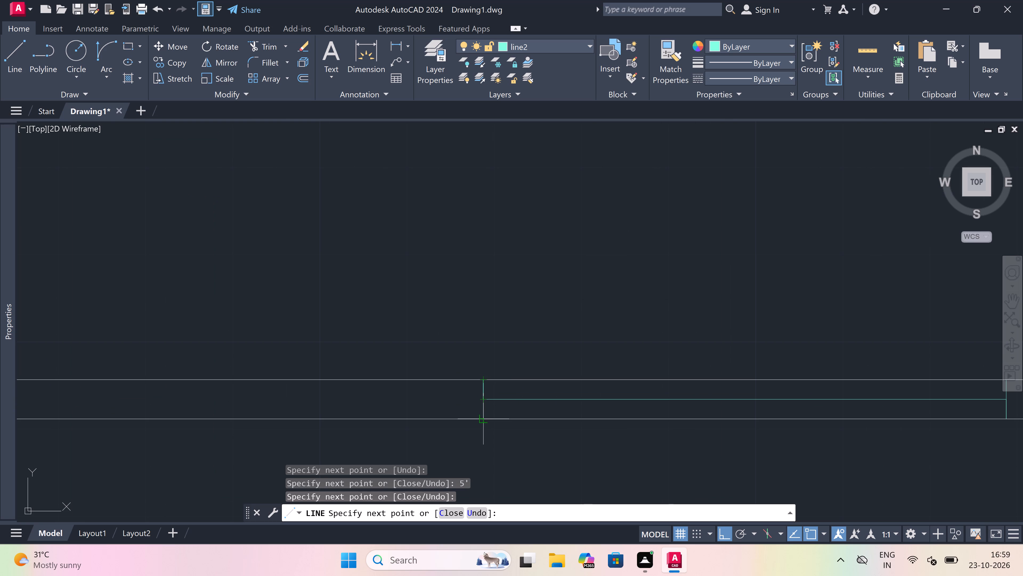
key(Escape)
Trim both wall lines between the end lines of the corner room's 5' window.
key(t)
text(r)
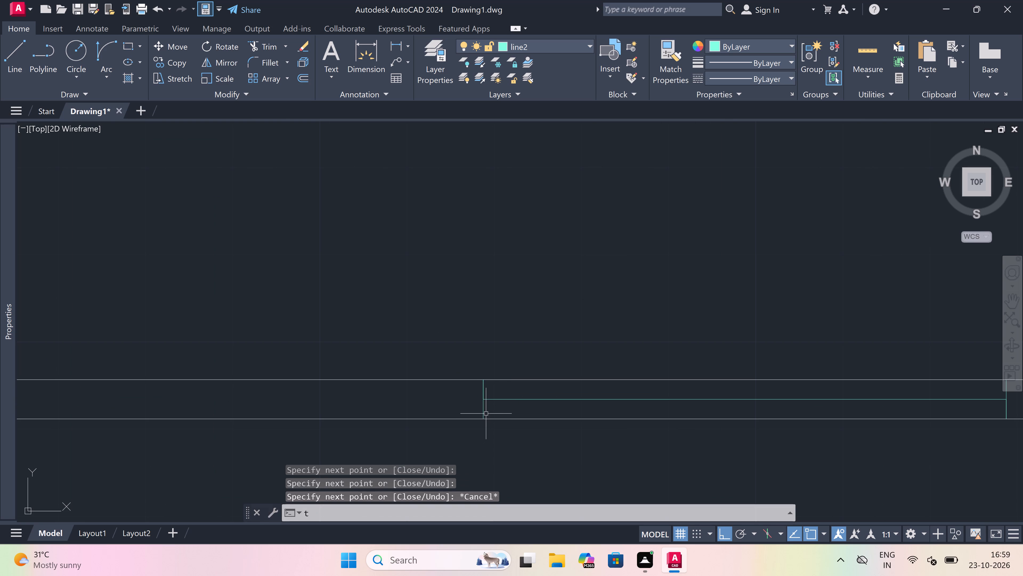
key(space)
scroll(573, 415, down, 1)
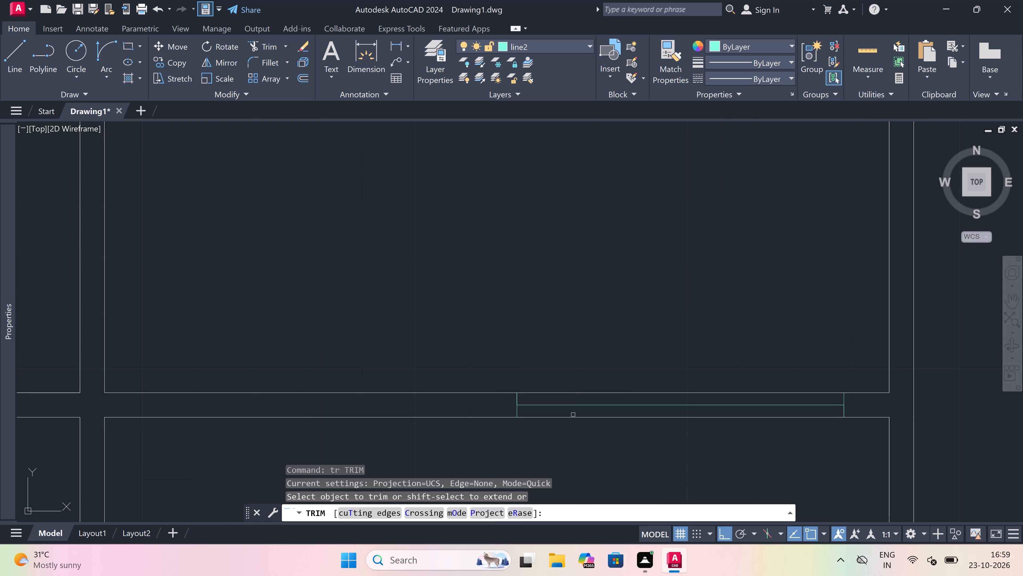
click(575, 415)
drag(570, 431, 569, 427)
click(562, 390)
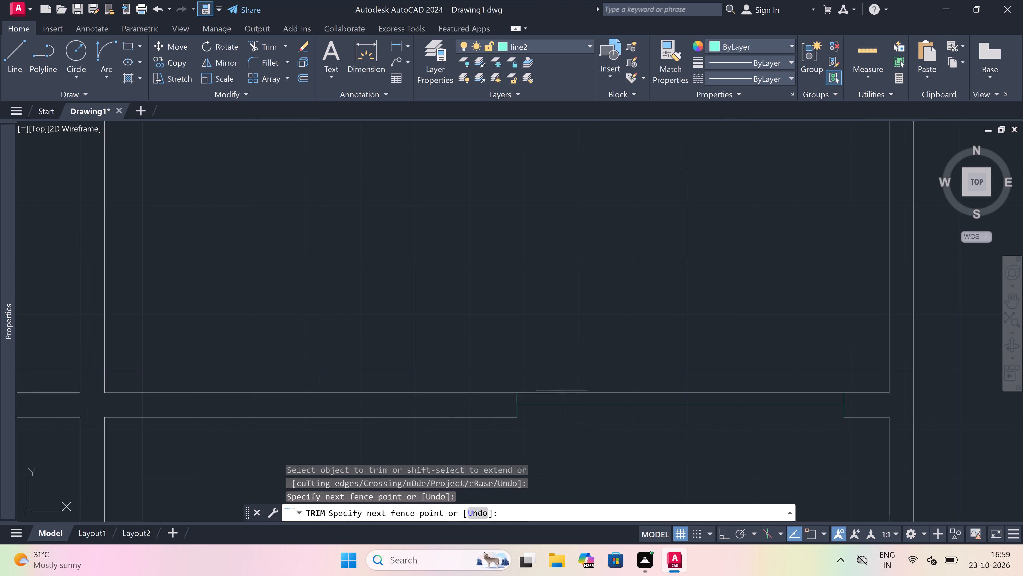
click(560, 396)
key(Escape)
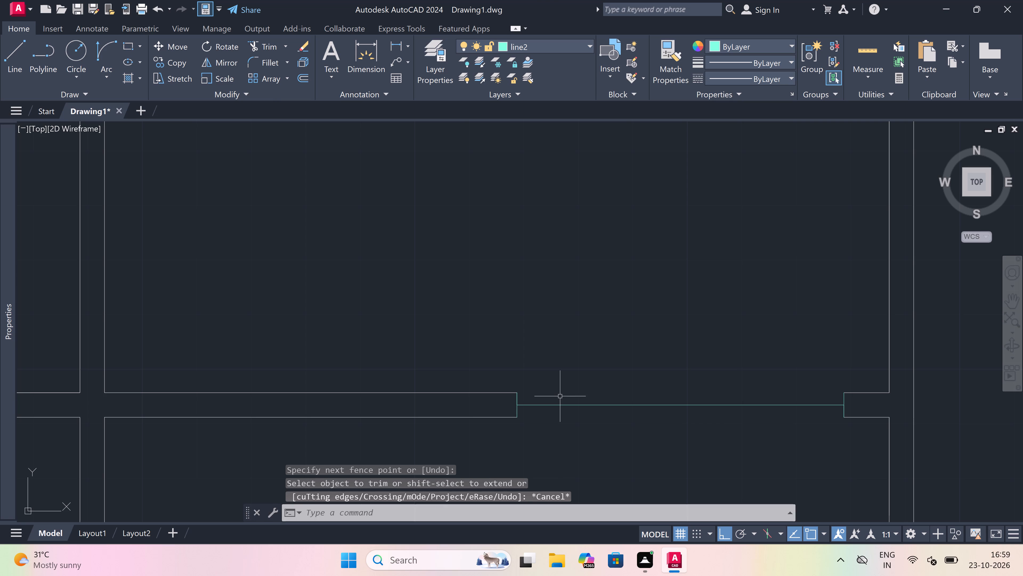
Draw the upper and lower face lines of the corner room's 5' window between its end lines.
key(l)
key(space)
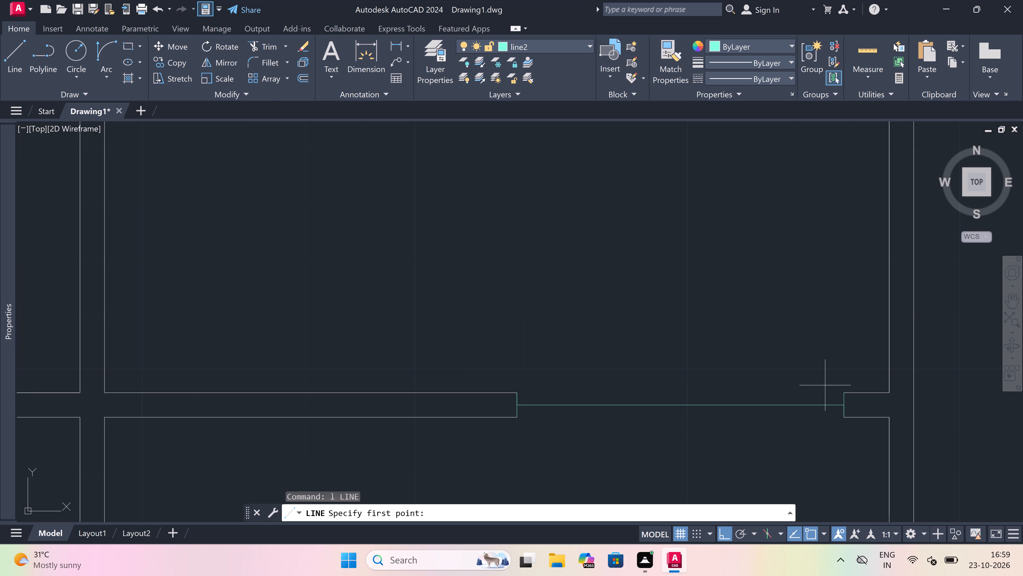
drag(839, 393, 827, 390)
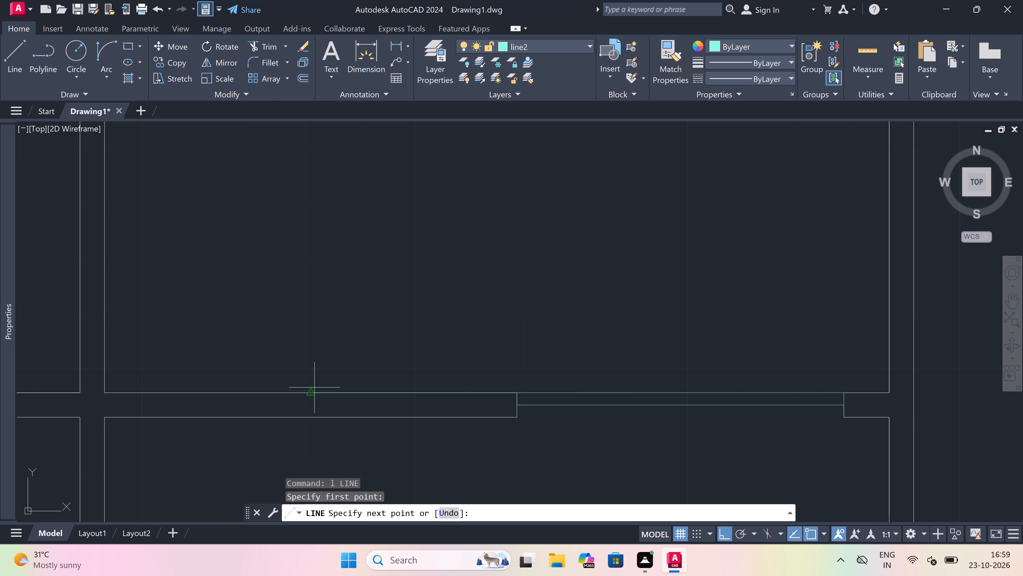
click(518, 394)
key(Escape)
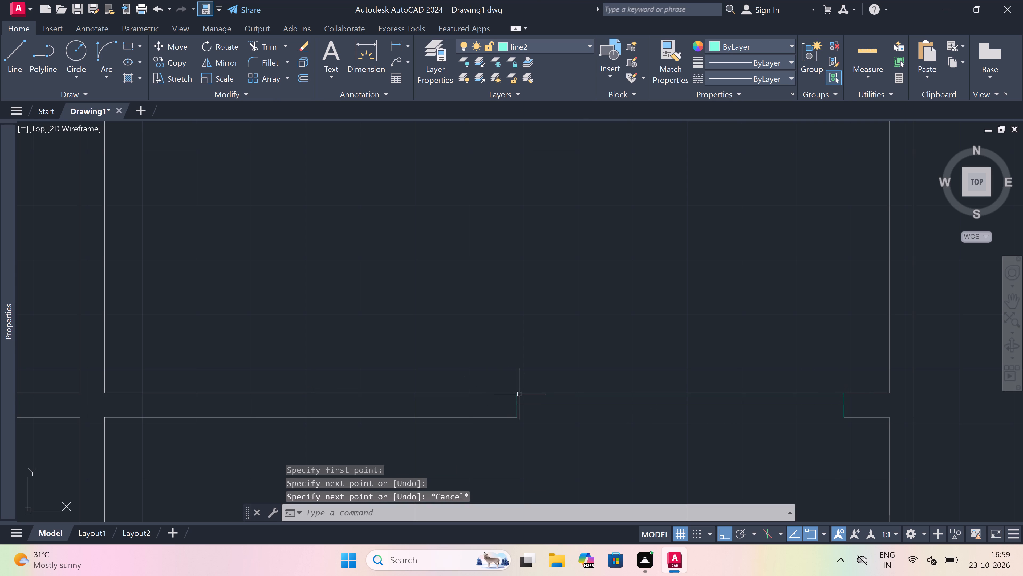
key(space)
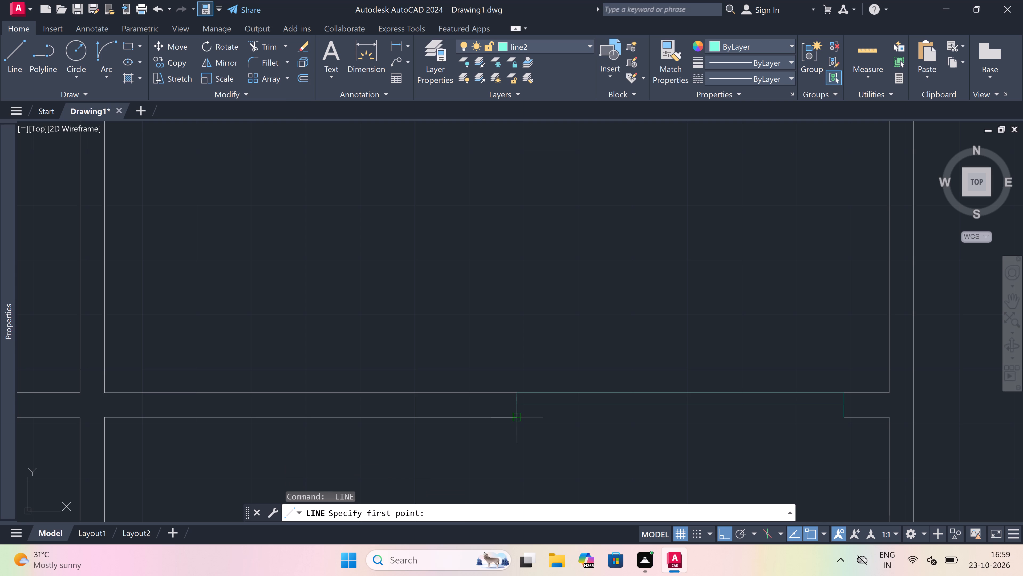
drag(515, 418, 518, 416)
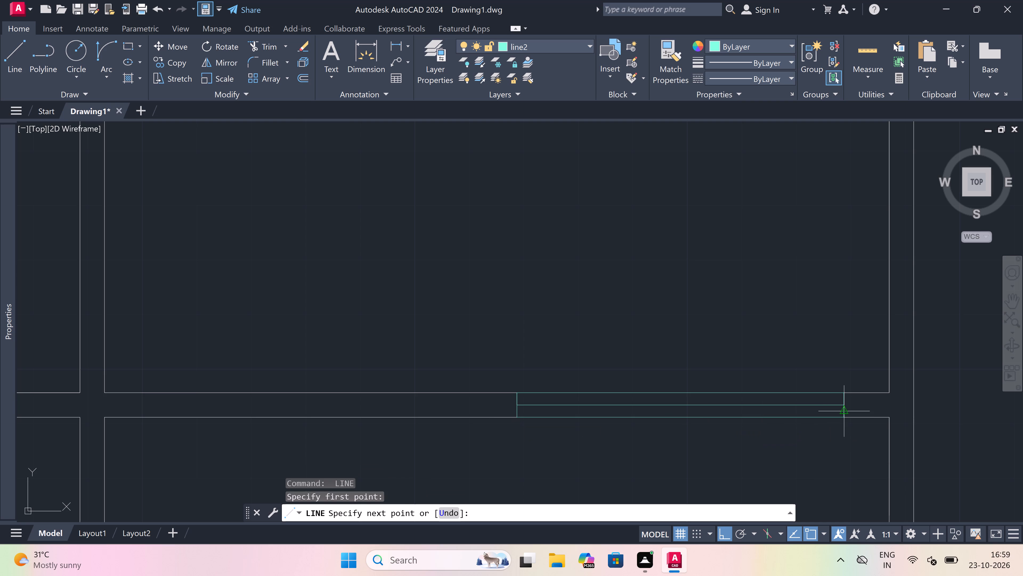
click(847, 417)
key(Escape)
scroll(717, 392, down, 5)
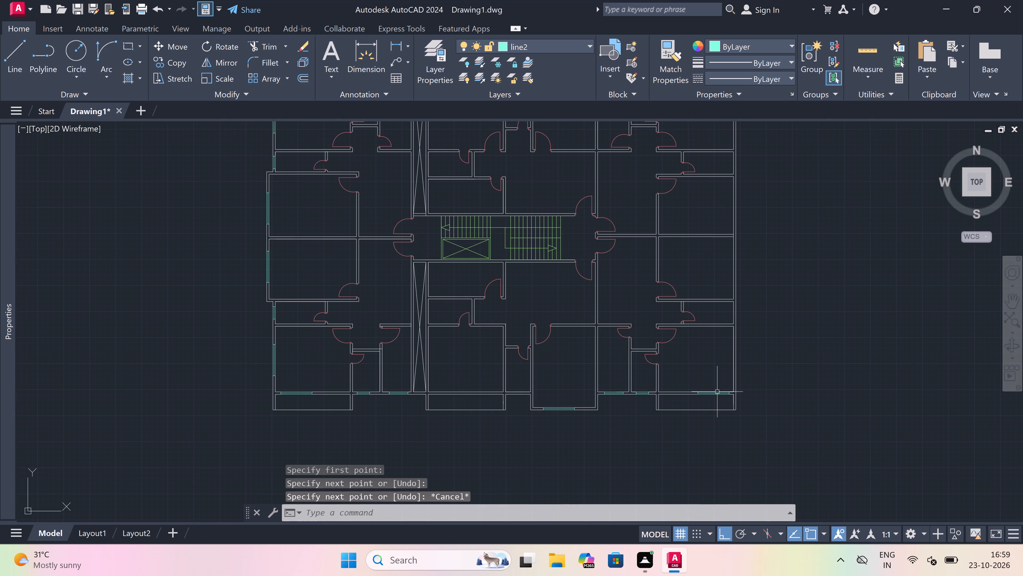
Draw the left end line of a new window across the lower wall of the room just right of the lower shaft.
key(space)
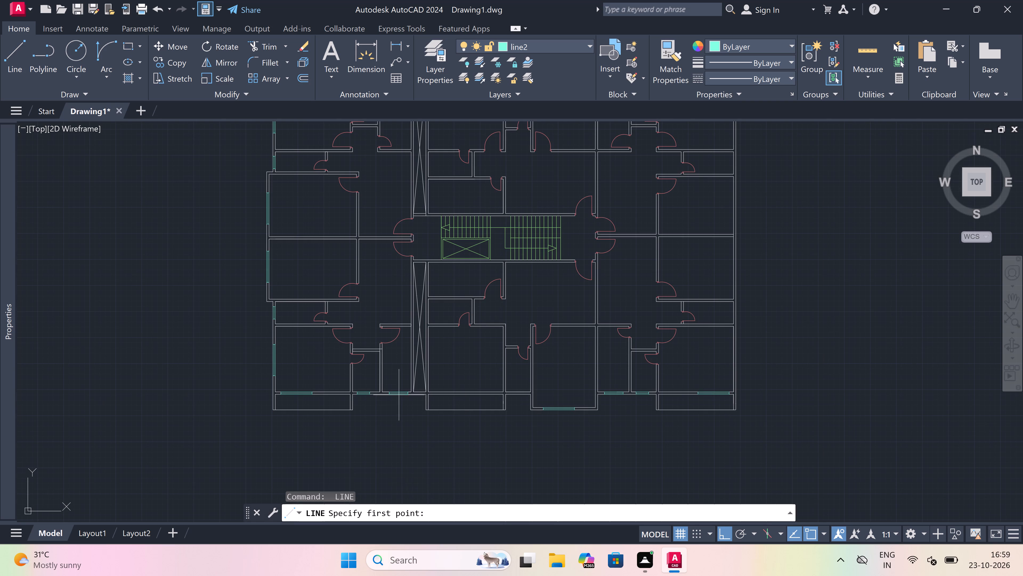
scroll(422, 399, up, 3)
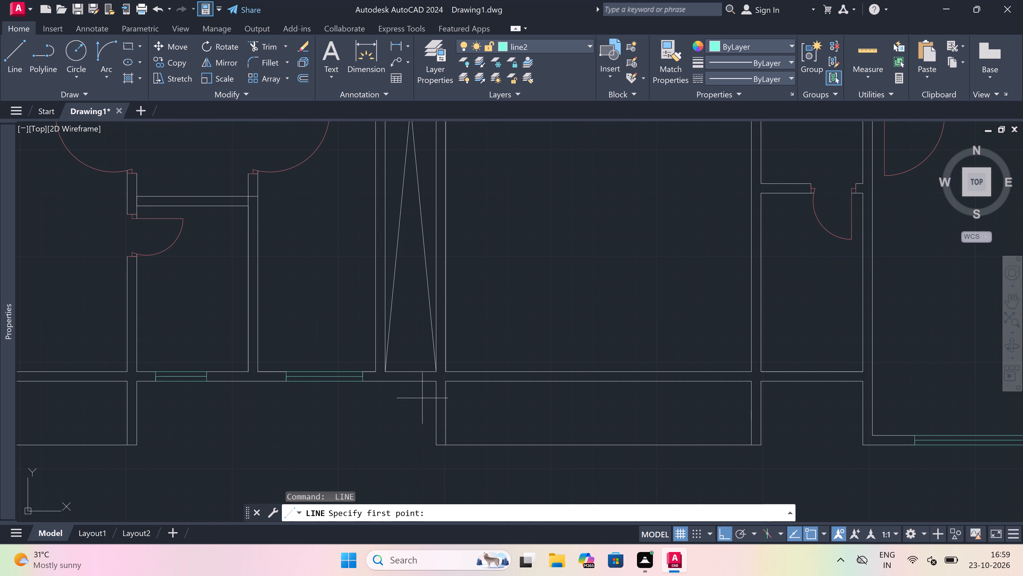
scroll(422, 398, down, 2)
scroll(423, 397, up, 2)
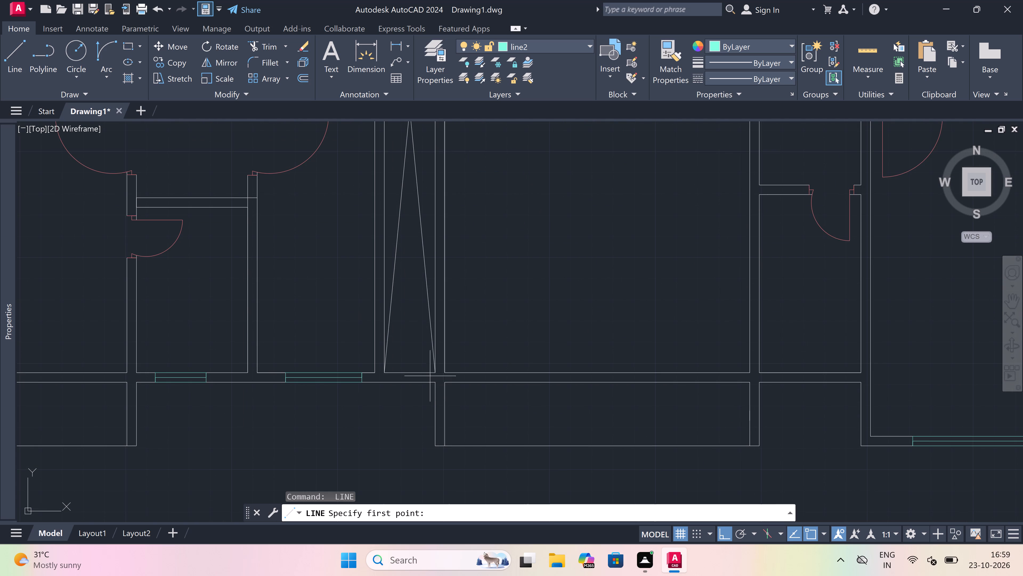
scroll(442, 378, up, 2)
click(478, 361)
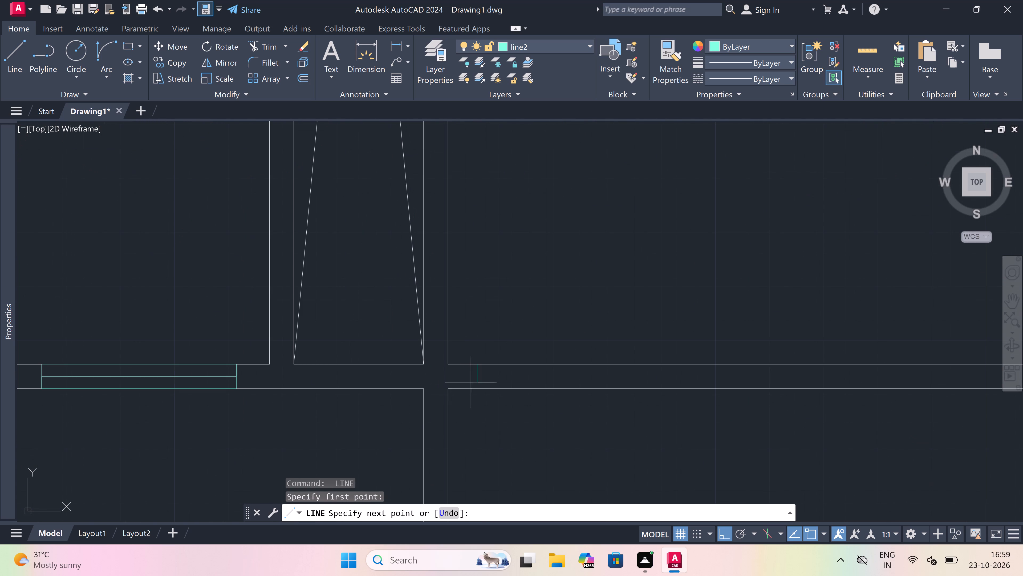
click(474, 389)
Draw a 5' window centre line rightward from the end line's midpoint, finished with a right end line across the wall.
drag(477, 376, 493, 376)
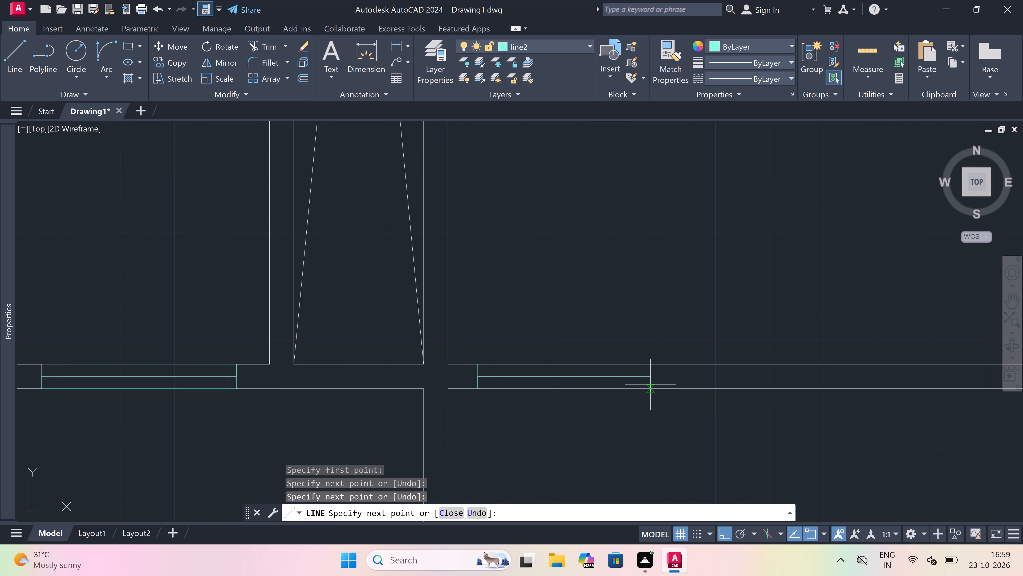
key(5)
text(')
key(space)
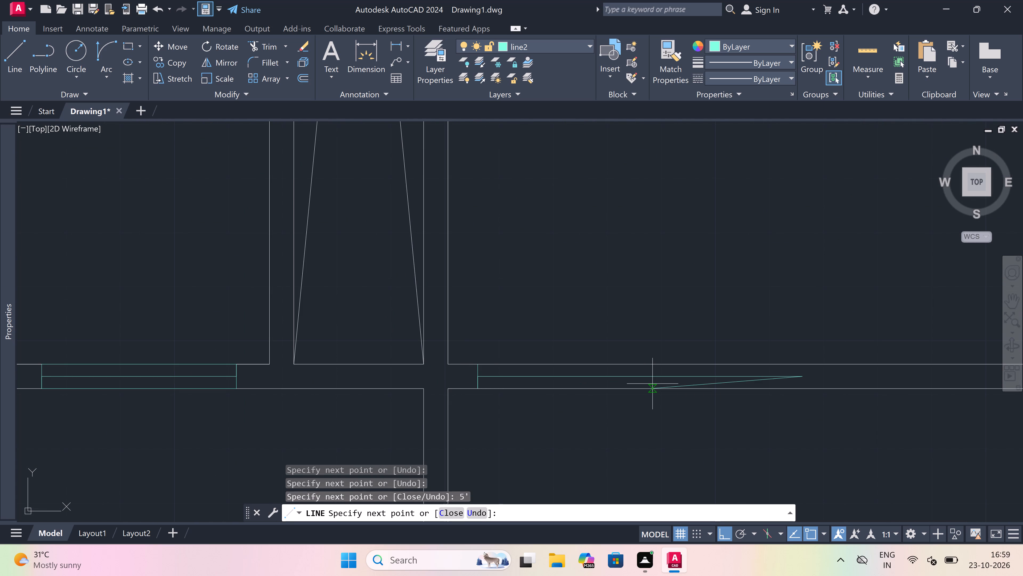
click(801, 363)
click(802, 388)
key(Escape)
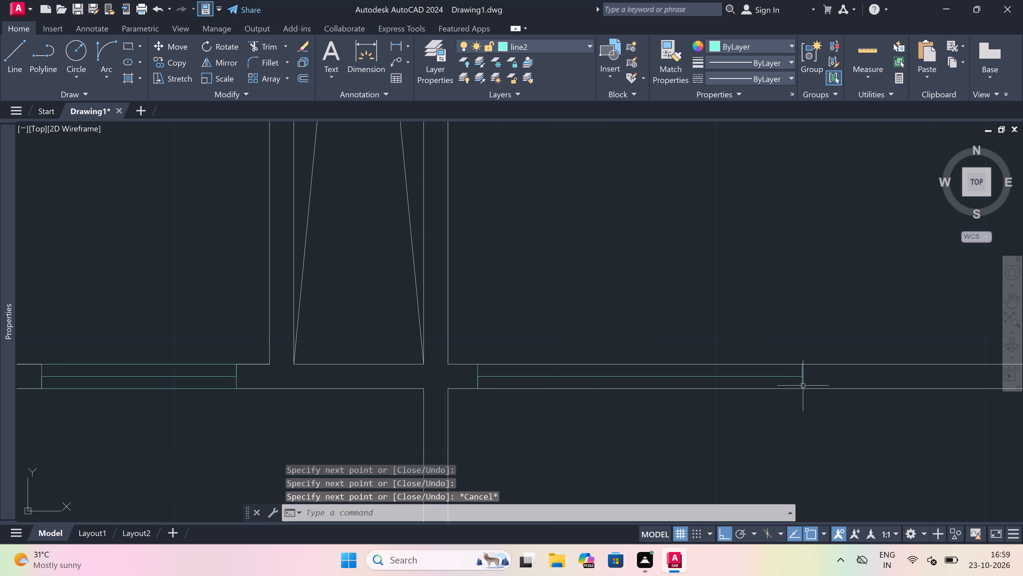
Trim both wall lines between the end lines of the 5' window beside the lower shaft.
text(tr)
key(space)
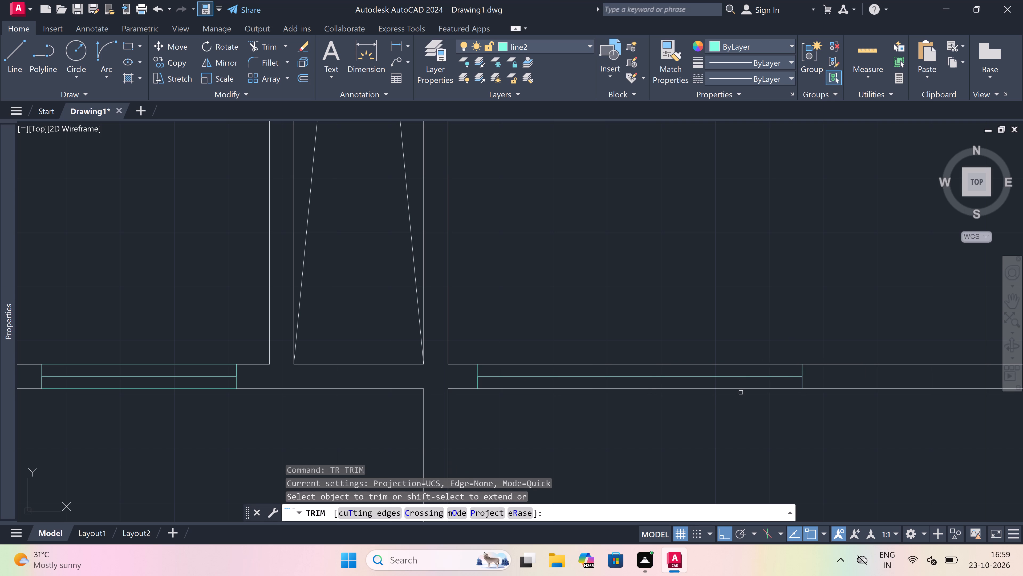
click(740, 389)
click(722, 364)
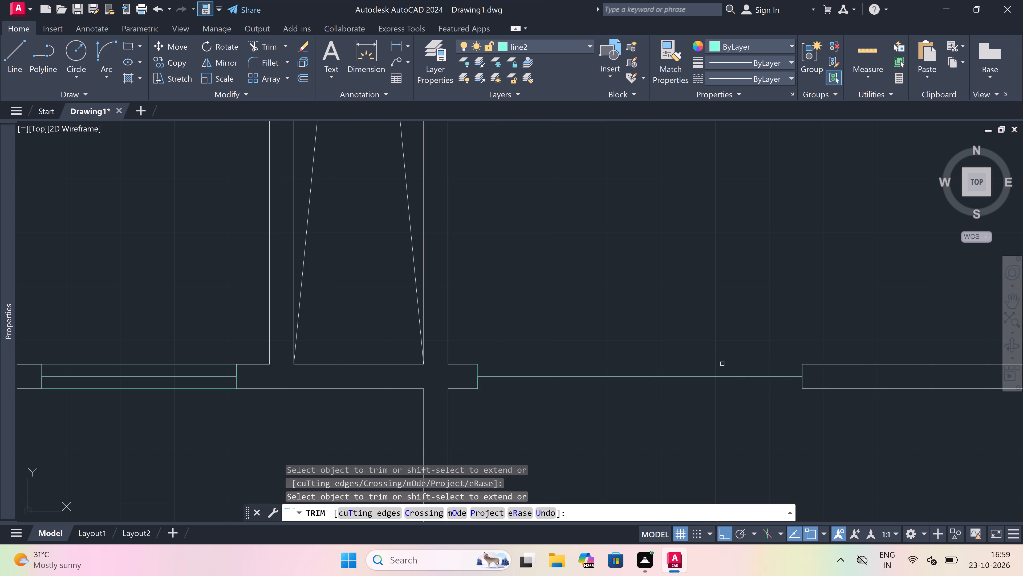
key(Escape)
Draw the upper and lower face lines of the 5' window beside the lower shaft, between its end lines.
key(l)
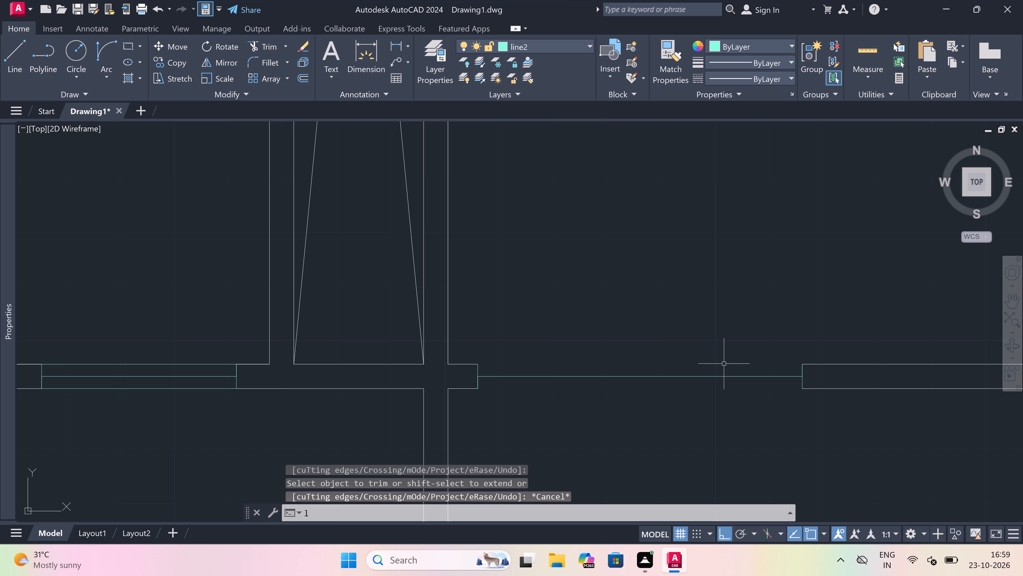
key(space)
drag(798, 361, 777, 357)
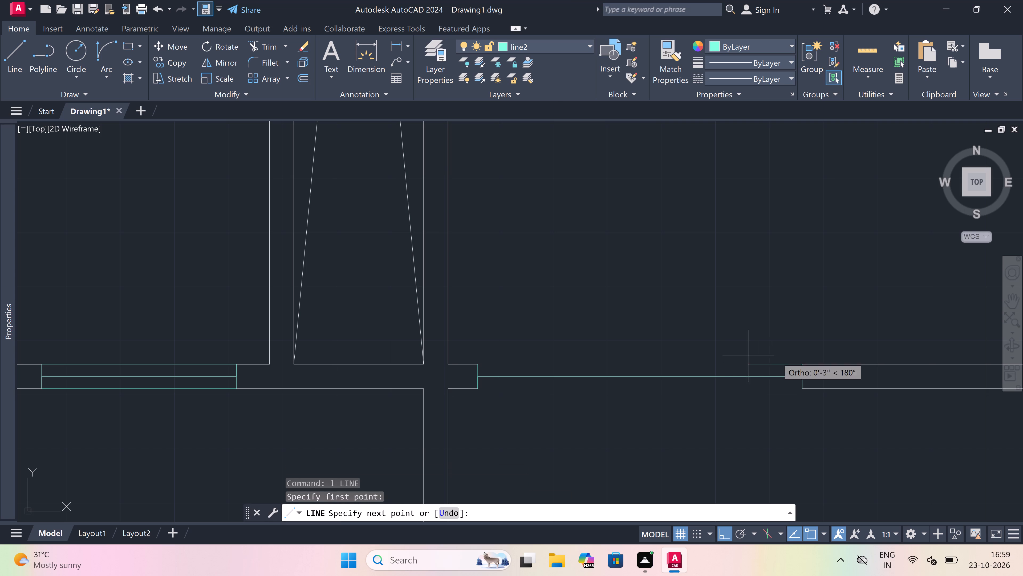
click(480, 365)
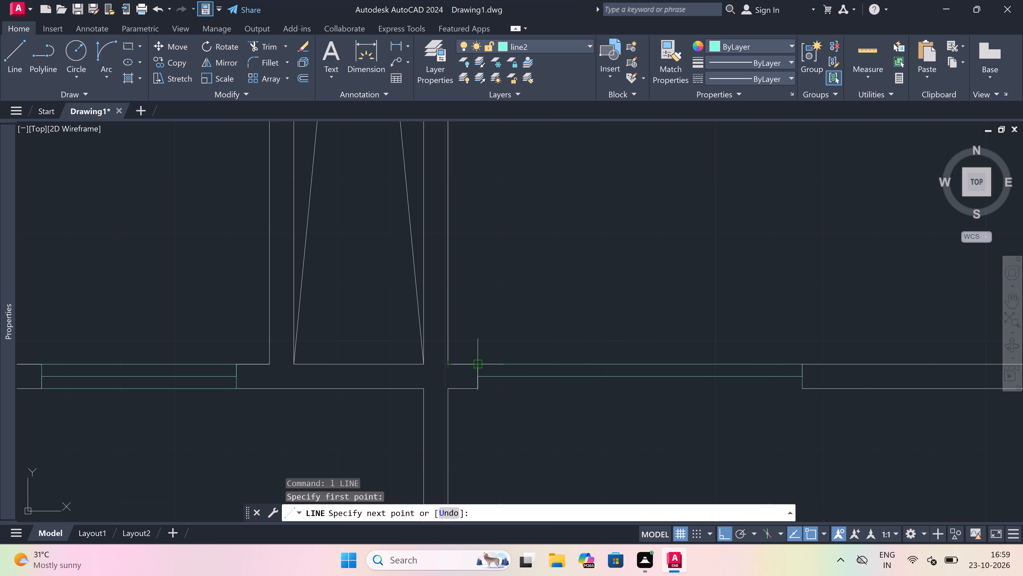
key(Escape)
key(space)
drag(482, 386, 522, 387)
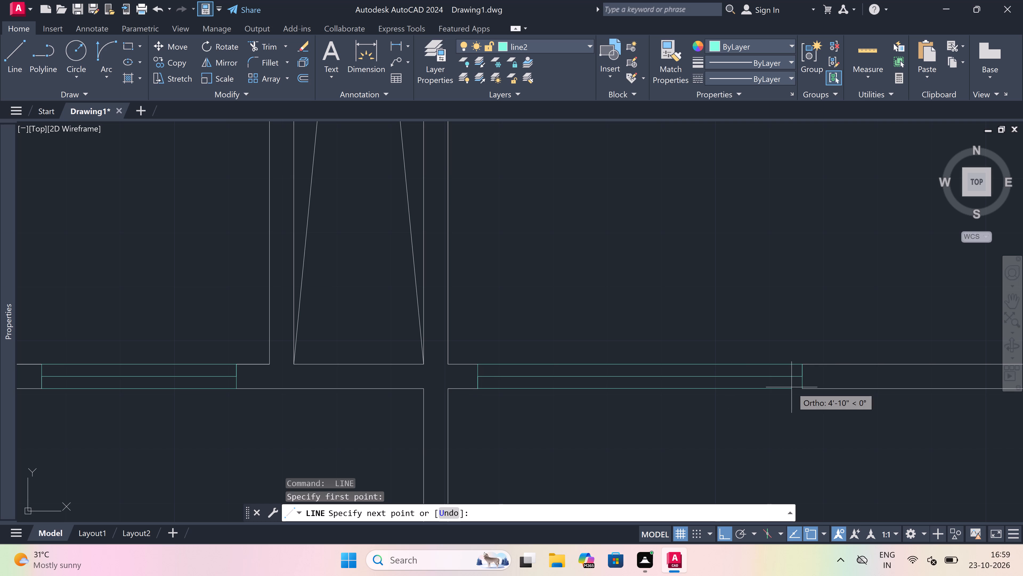
click(802, 387)
key(Escape)
Draw the left end line of a new window across the upper wall of the room just right of the upper shaft.
scroll(579, 378, down, 2)
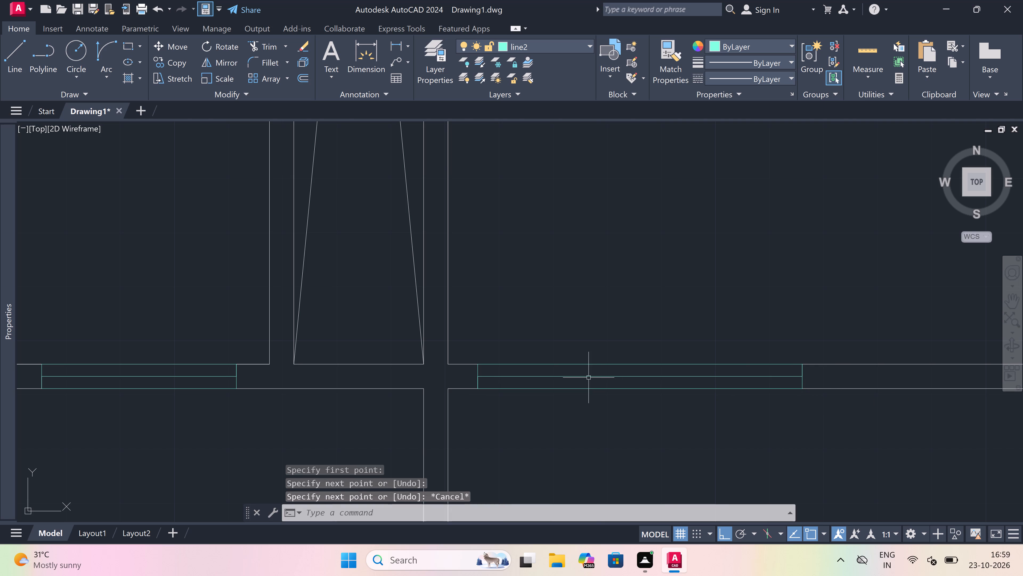
scroll(576, 379, down, 4)
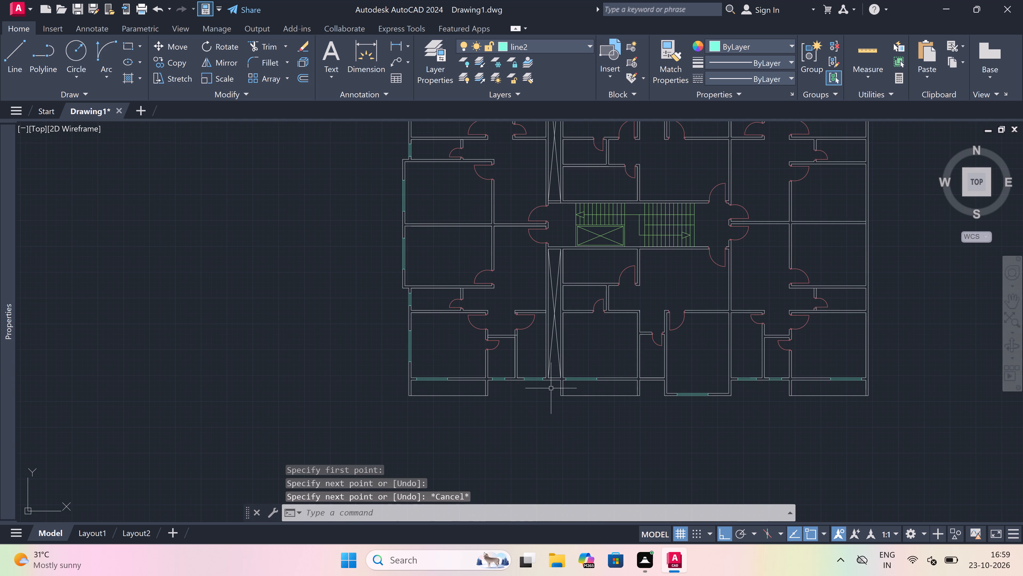
scroll(411, 374, down, 2)
scroll(408, 249, up, 1)
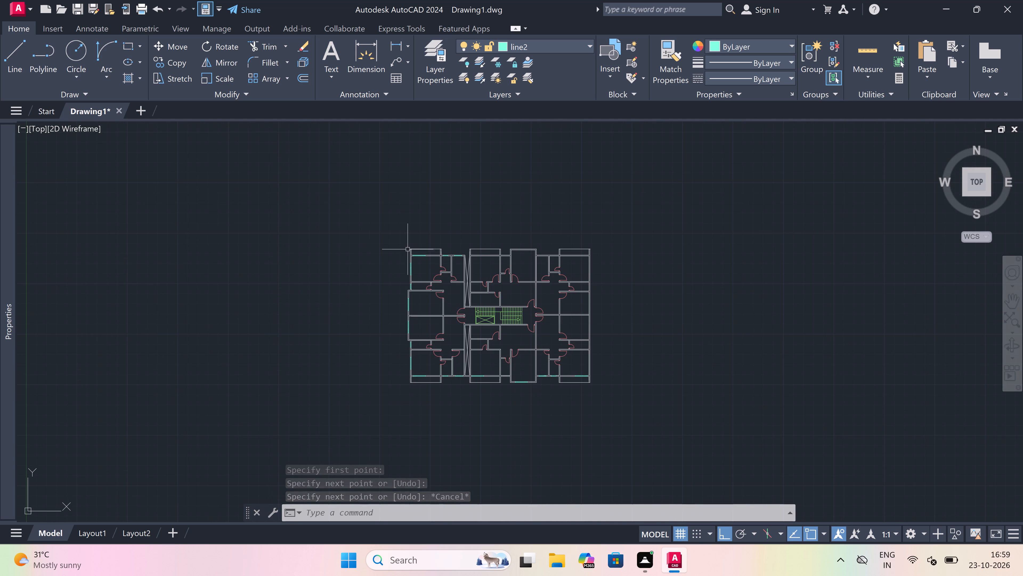
scroll(505, 251, up, 2)
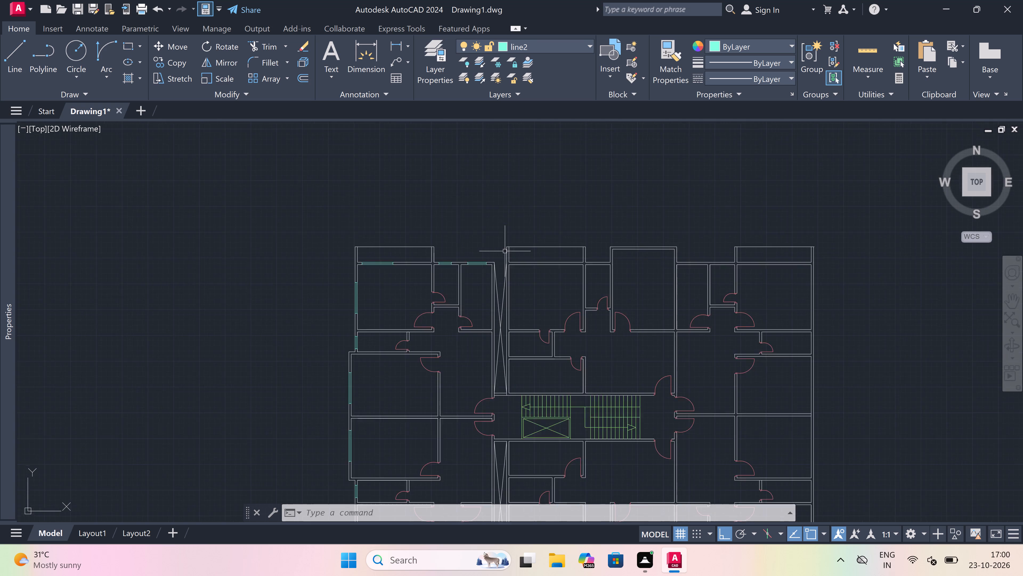
scroll(505, 251, up, 2)
key(space)
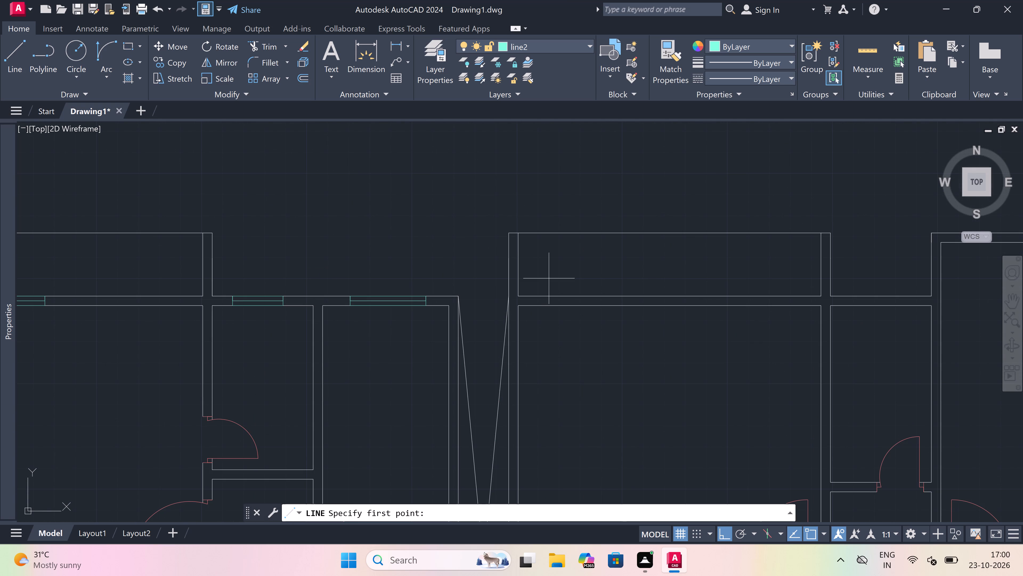
scroll(549, 282, up, 2)
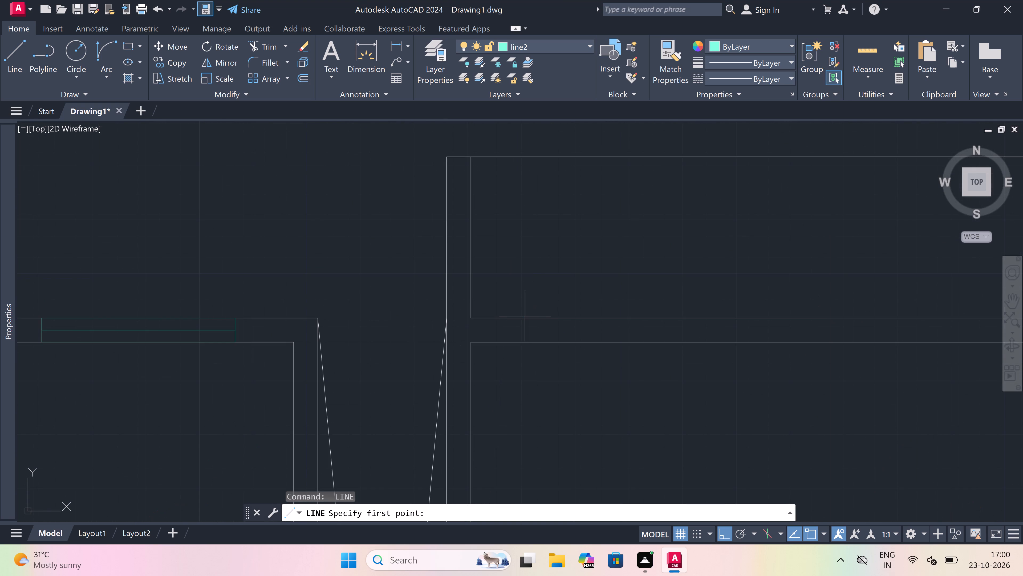
click(522, 316)
drag(523, 340, 525, 335)
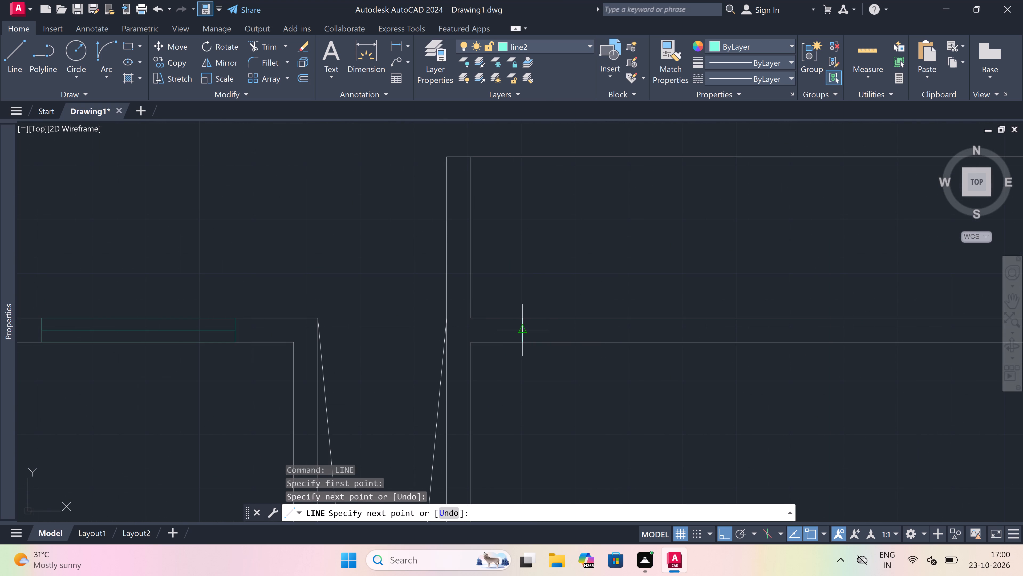
Draw a 5' window centre line rightward from that end line's midpoint, finished with a right end line across the wall.
drag(525, 329, 566, 329)
key(5)
key(apostrophe)
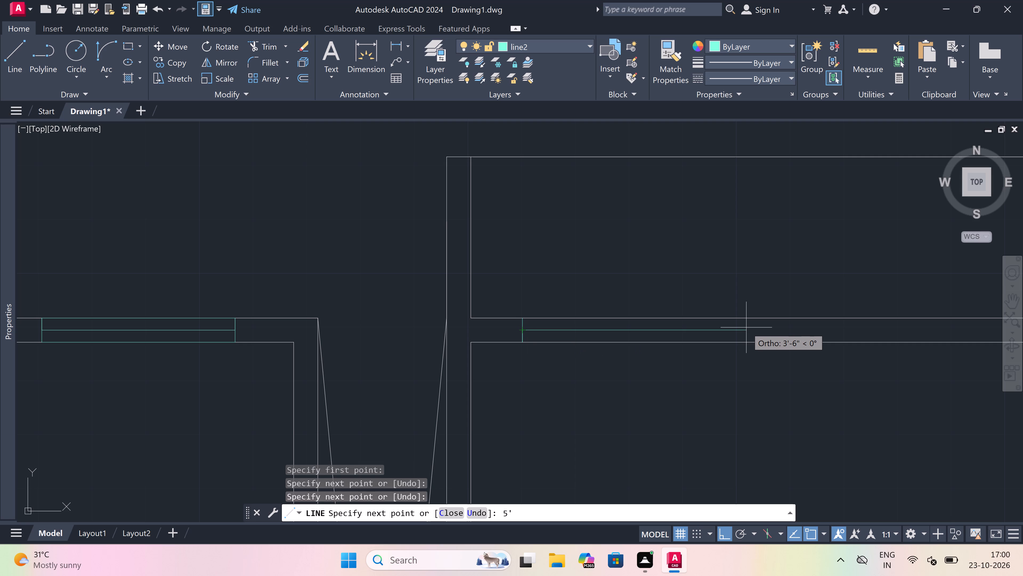
key(space)
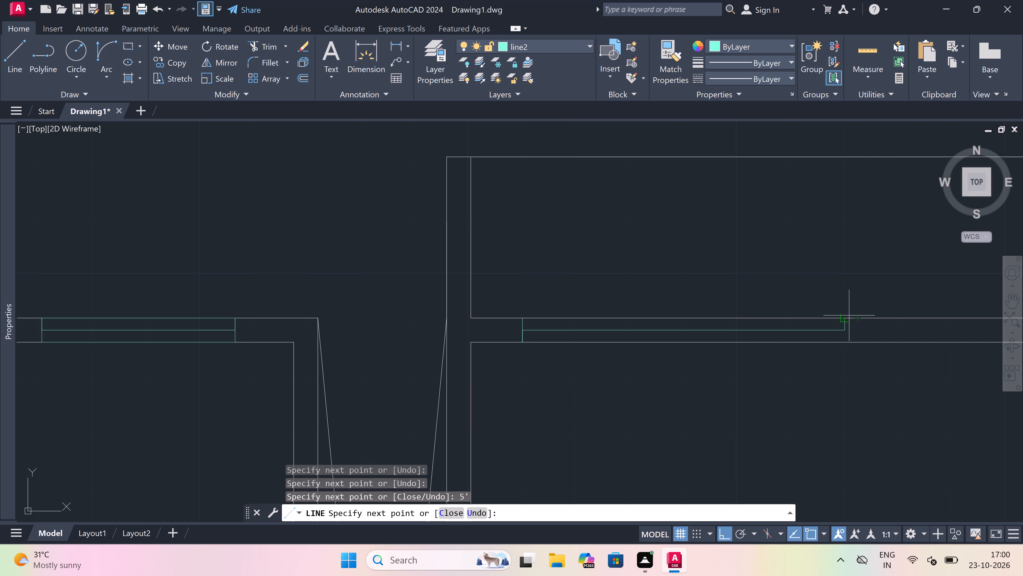
click(849, 315)
click(846, 340)
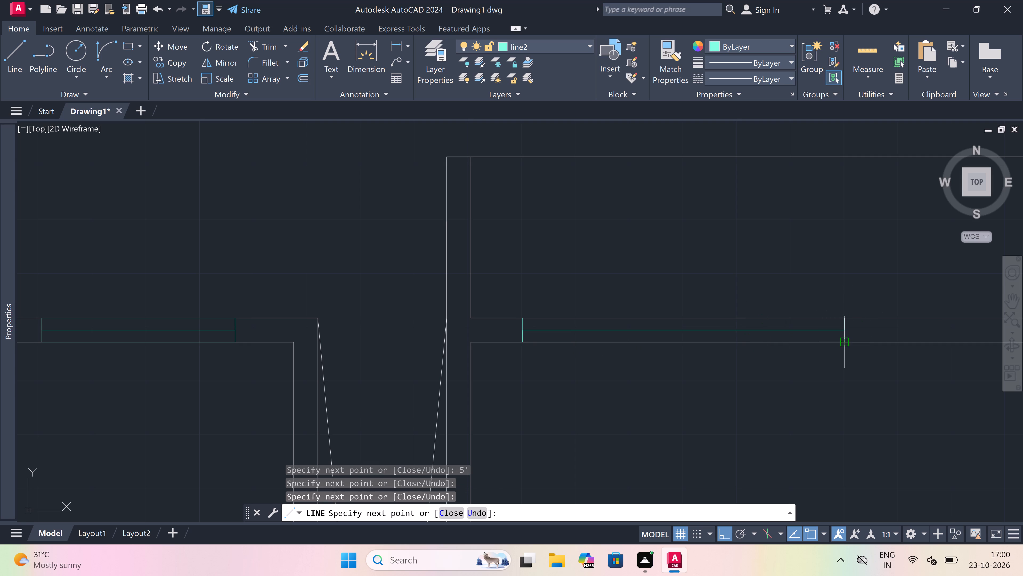
scroll(847, 340, up, 2)
scroll(847, 340, down, 1)
key(Escape)
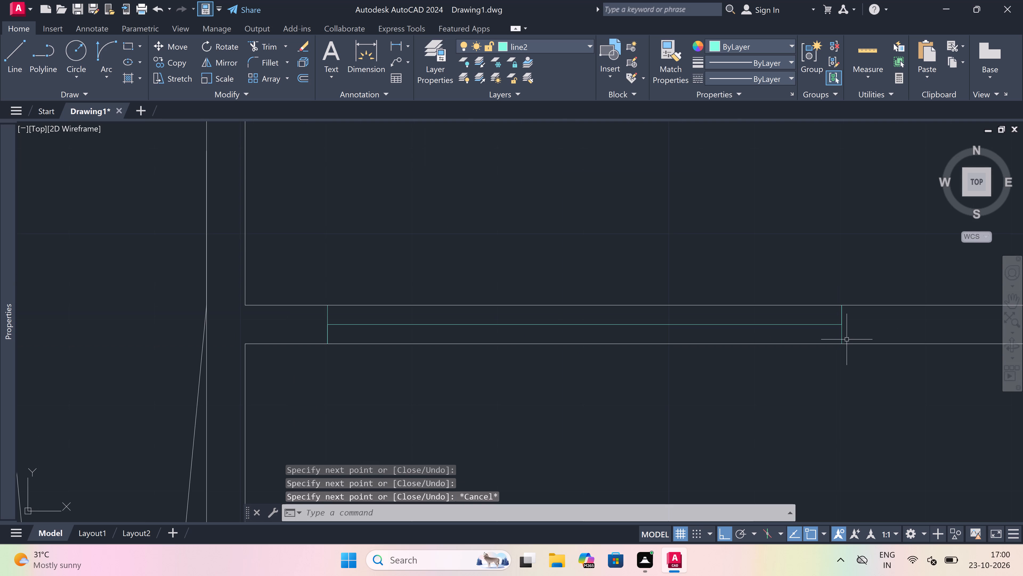
Trim both wall lines between the end lines of the 5' window beside the upper shaft.
text(tr)
key(space)
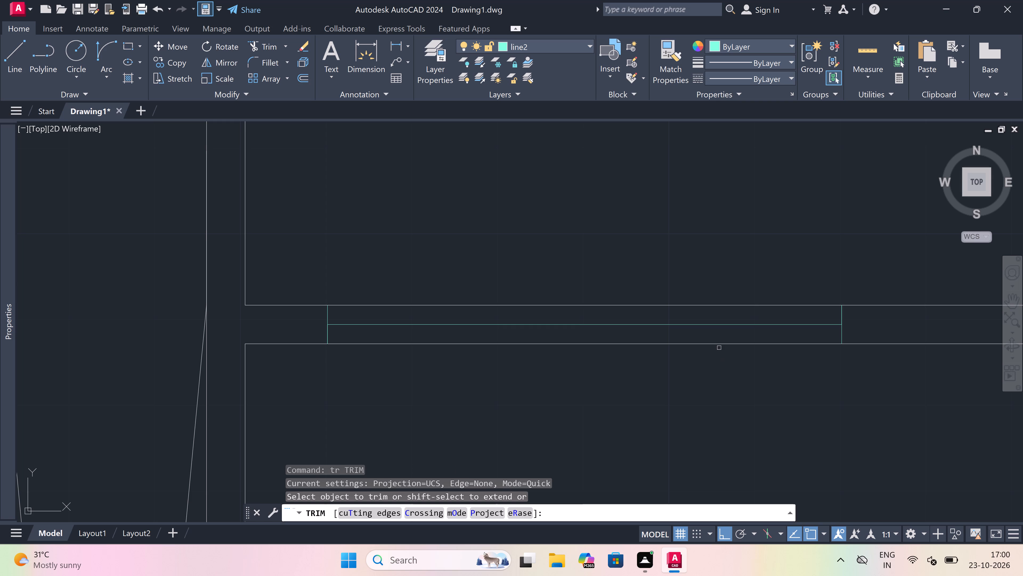
click(717, 343)
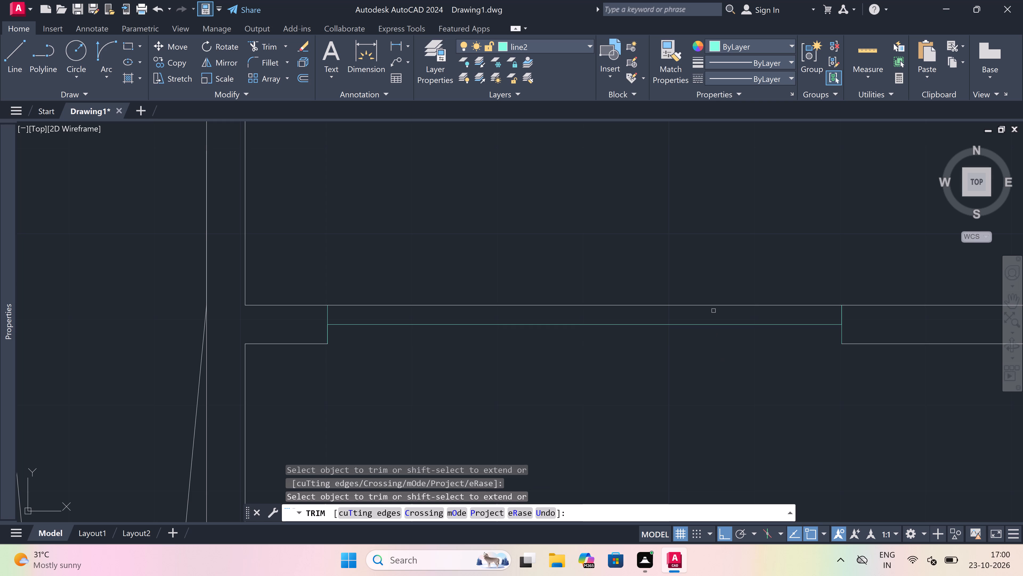
click(712, 307)
key(Escape)
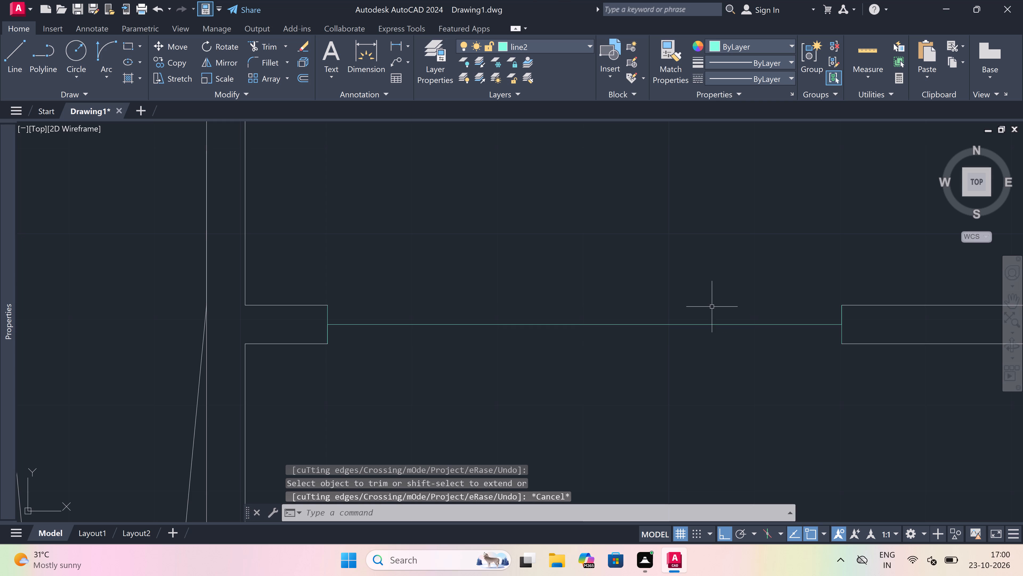
Draw the upper and lower face lines of the 5' window beside the upper shaft, between its end lines.
key(l)
key(space)
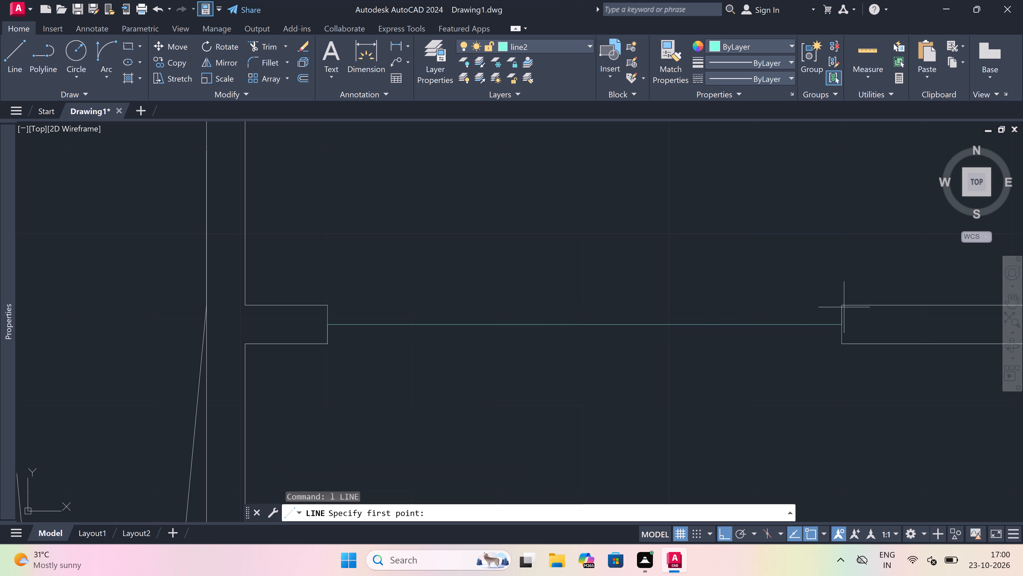
drag(847, 305, 817, 305)
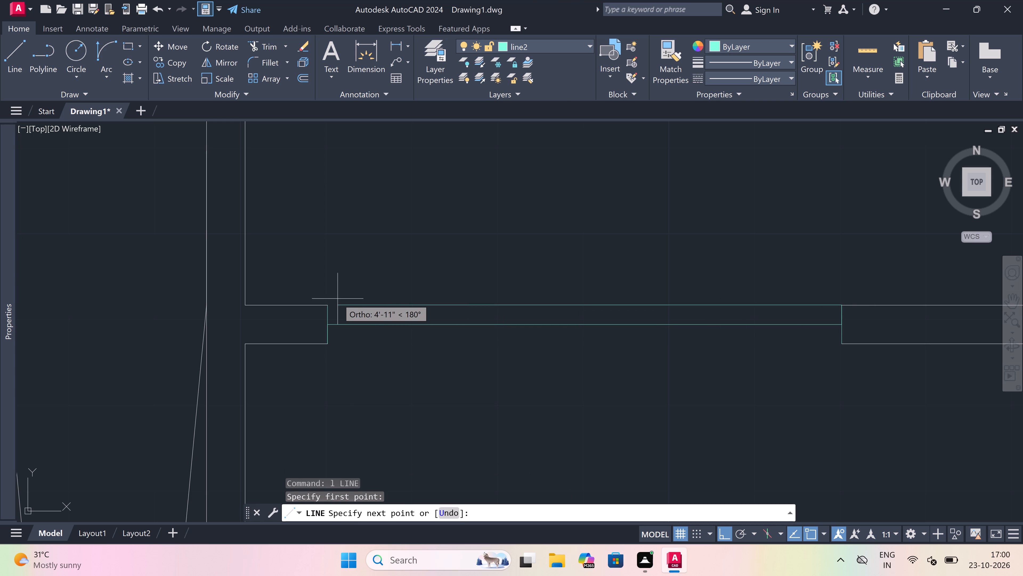
click(326, 310)
key(Escape)
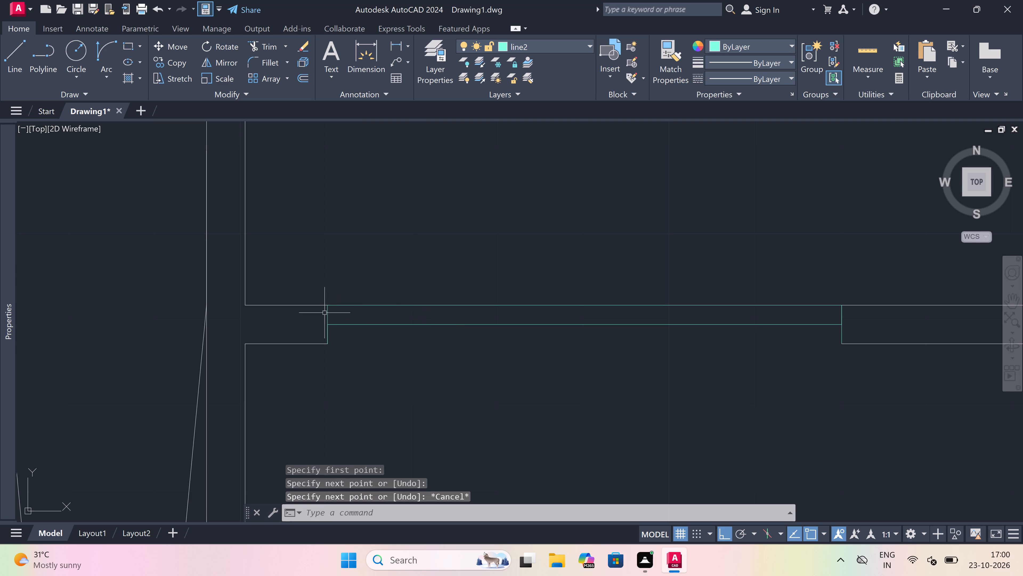
key(space)
drag(325, 343, 353, 343)
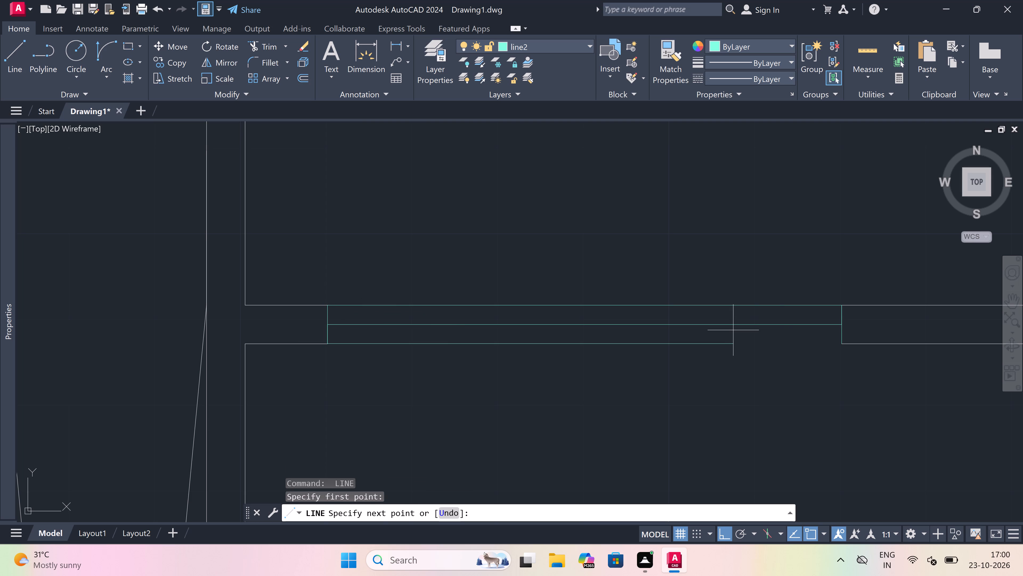
click(841, 341)
key(Escape)
Draw the left end line of a new window across the upper wall of the adjacent narrow room to the right.
scroll(472, 337, down, 4)
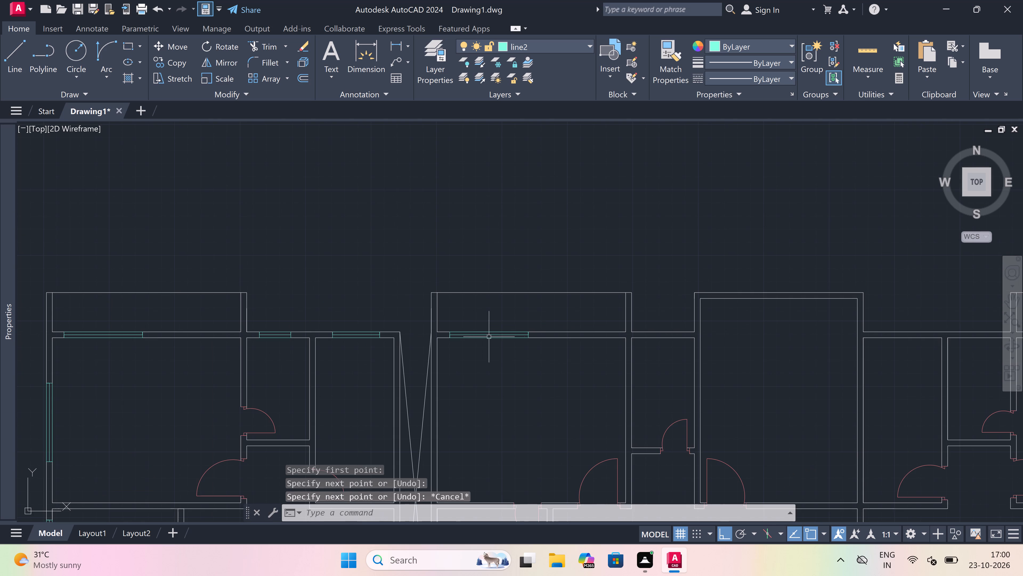
key(space)
scroll(660, 332, up, 3)
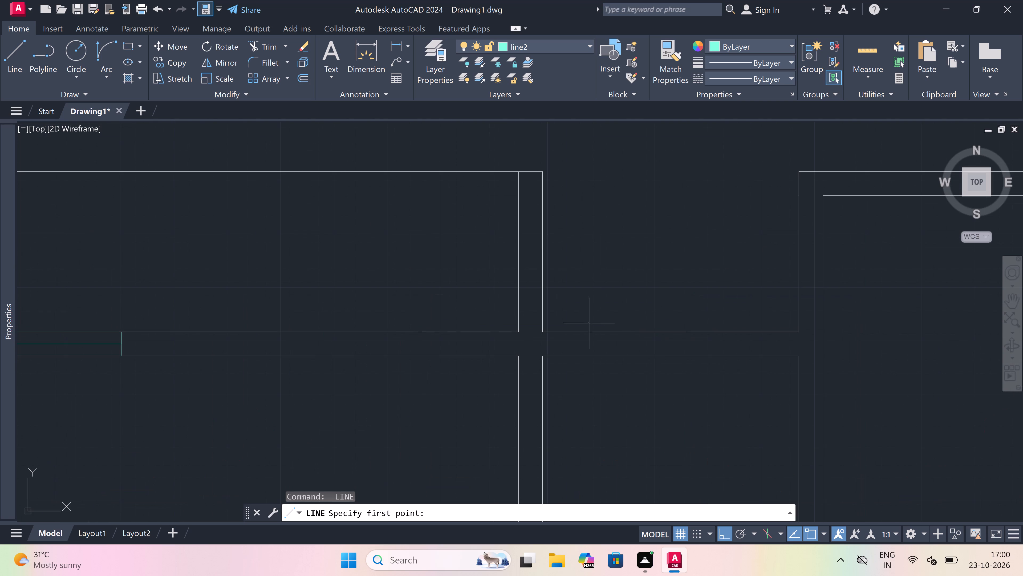
click(585, 330)
click(582, 353)
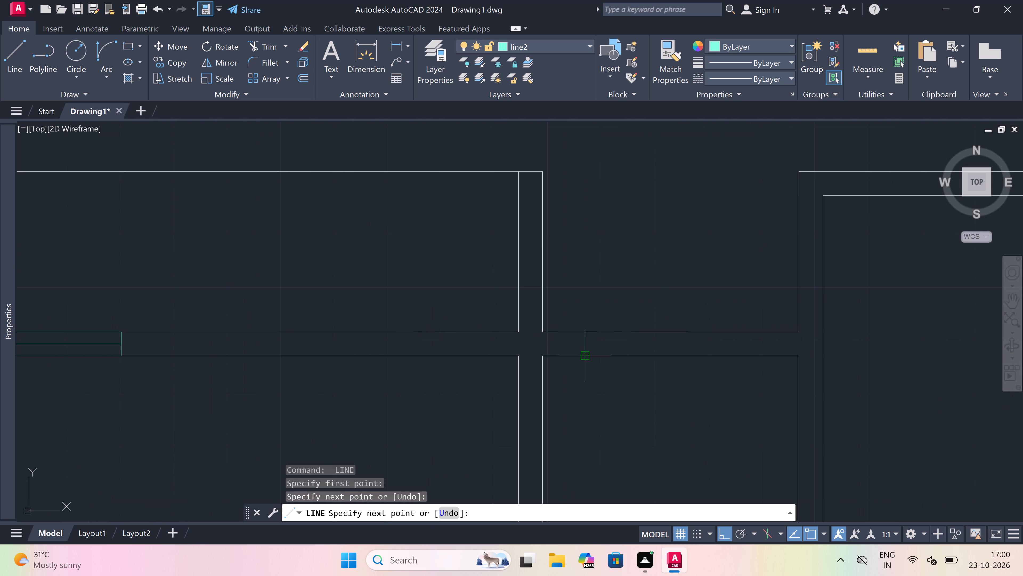
Draw a 2' window centre line rightward from the left end line's midpoint, finished with a right end line across the wall.
drag(582, 339, 617, 339)
key(2)
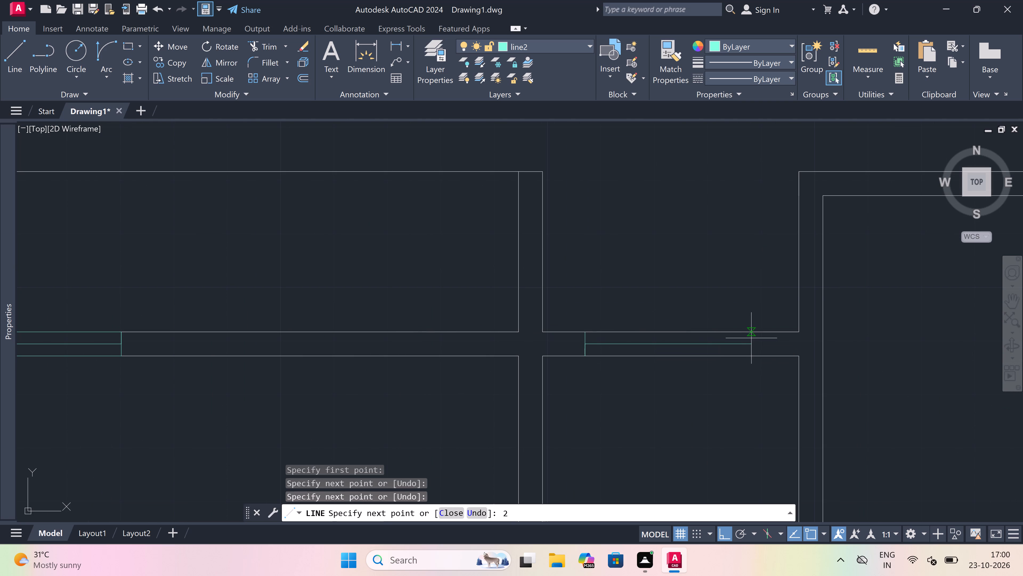
key(apostrophe)
key(space)
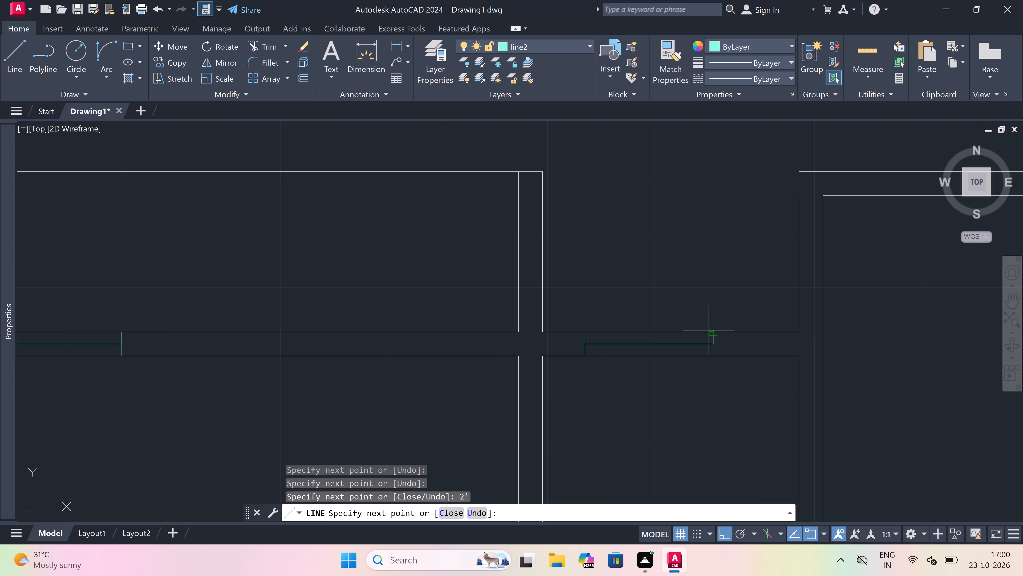
click(709, 330)
click(714, 355)
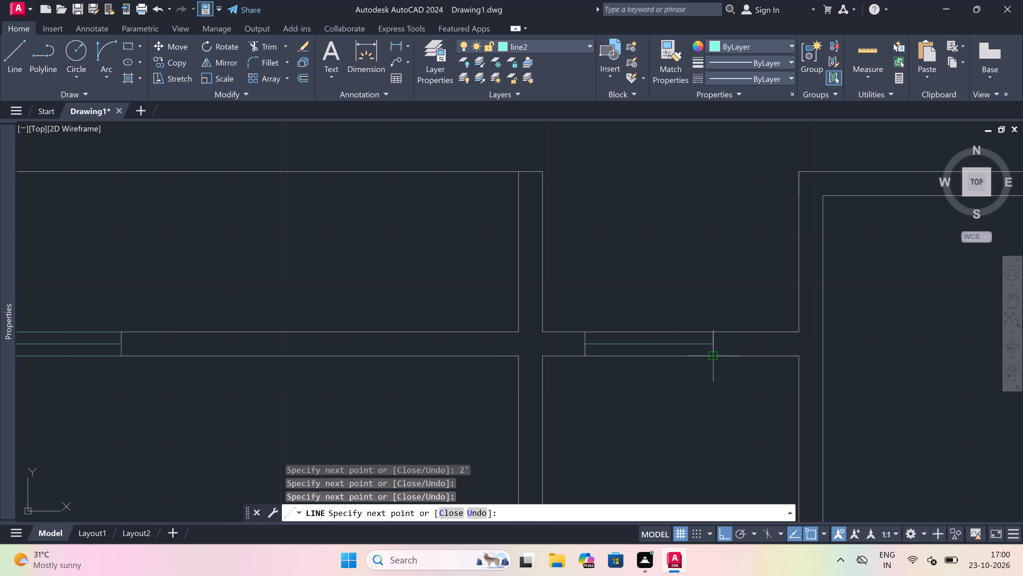
key(Escape)
Trim both wall lines between the end lines of the narrow room's 2' window.
key(t)
key(r)
key(space)
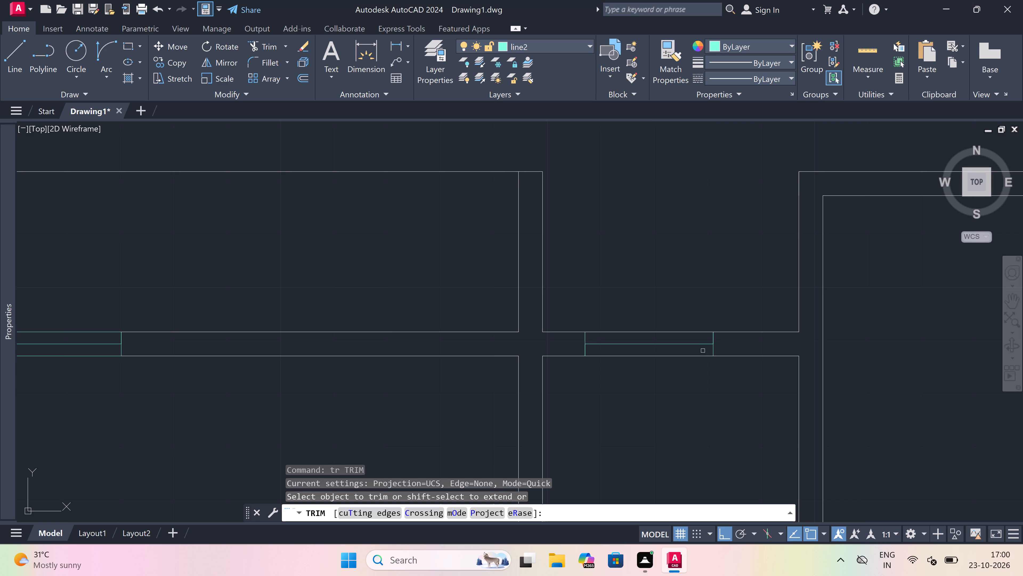
click(686, 351)
click(673, 383)
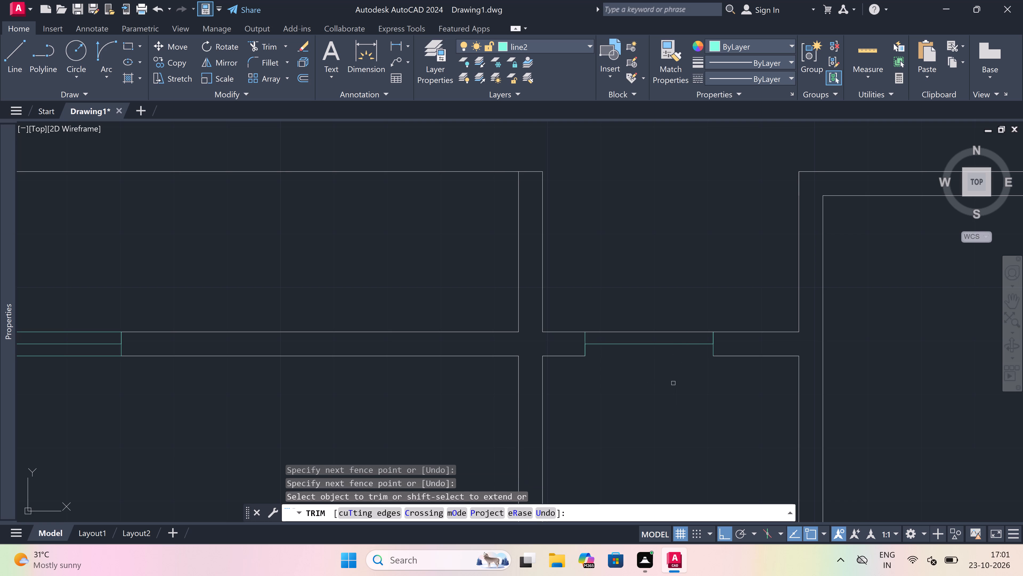
click(676, 335)
click(676, 312)
scroll(676, 312, down, 5)
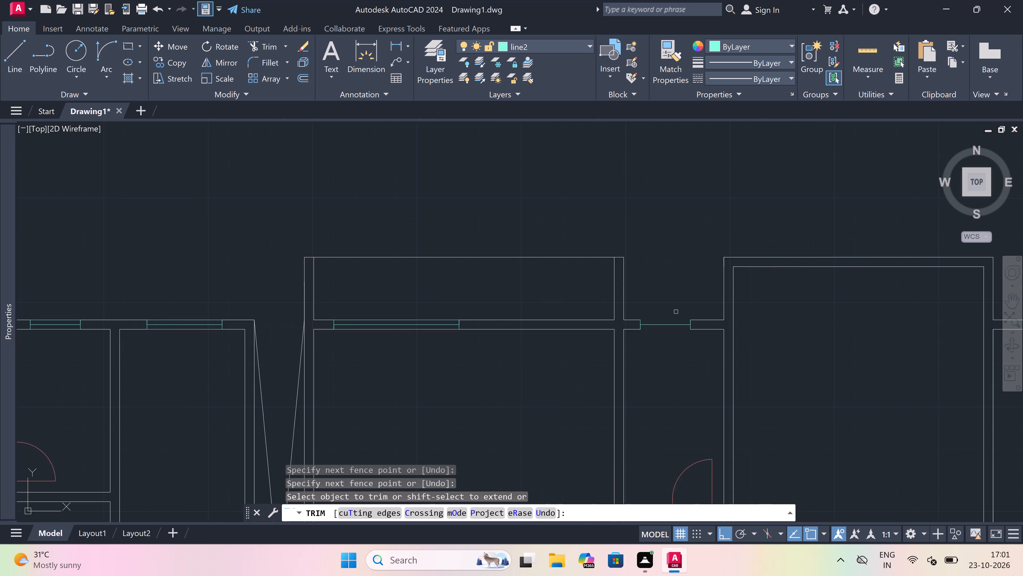
scroll(676, 311, up, 6)
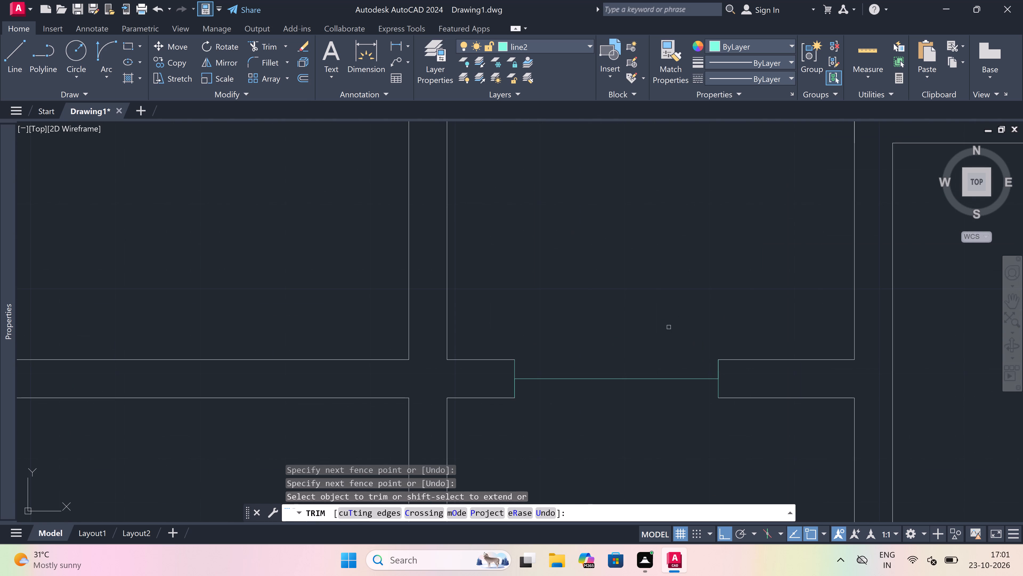
key(Escape)
Draw the upper and lower face lines of the narrow room's 2' window, between its end lines.
key(l)
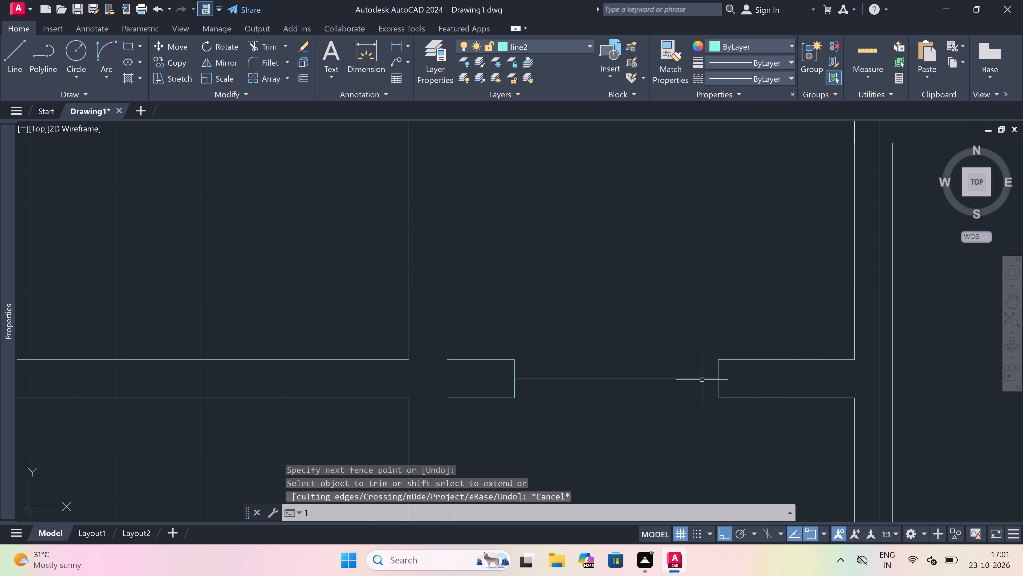
key(space)
drag(717, 363, 668, 361)
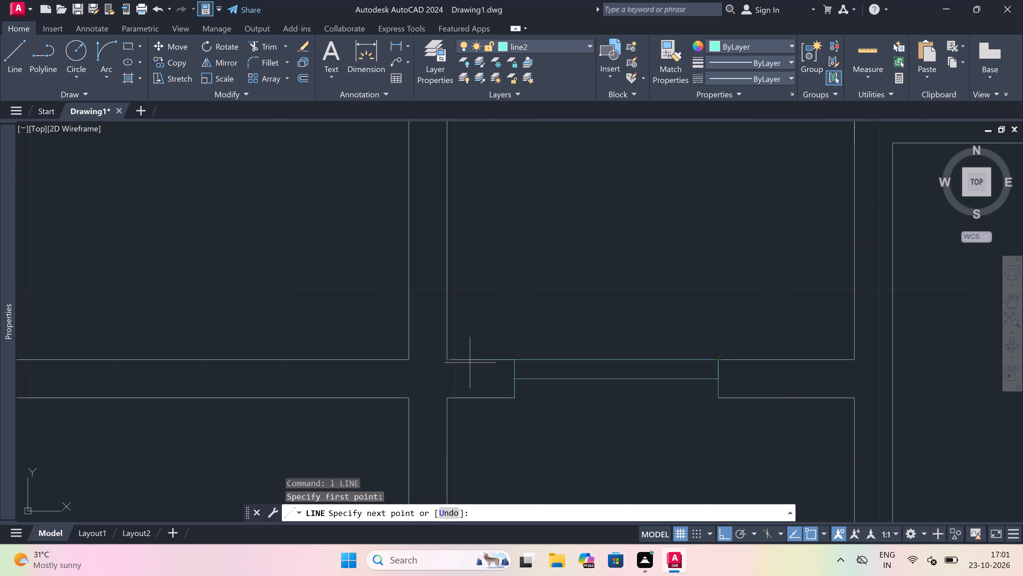
click(517, 362)
key(Escape)
key(space)
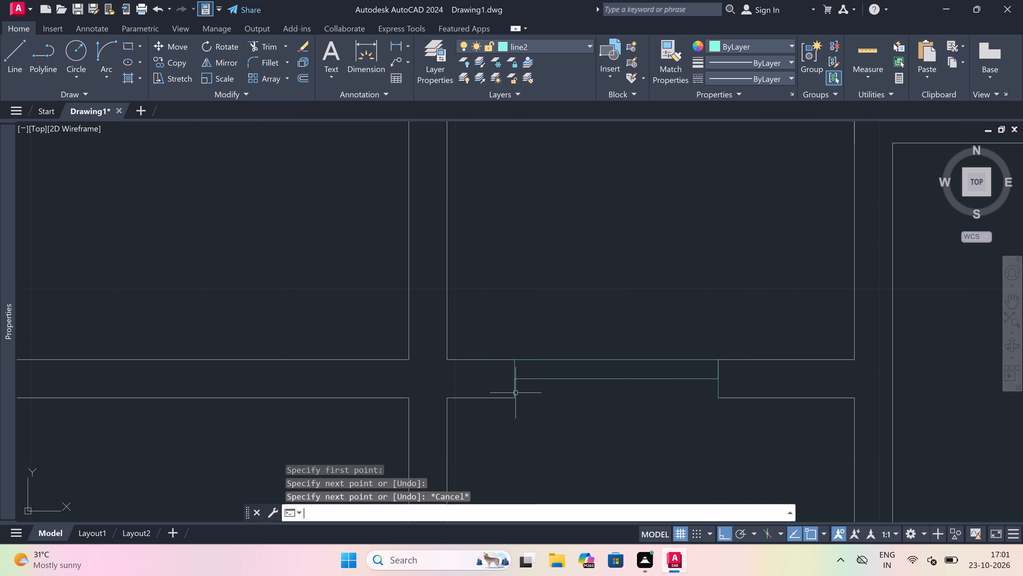
drag(516, 399, 567, 399)
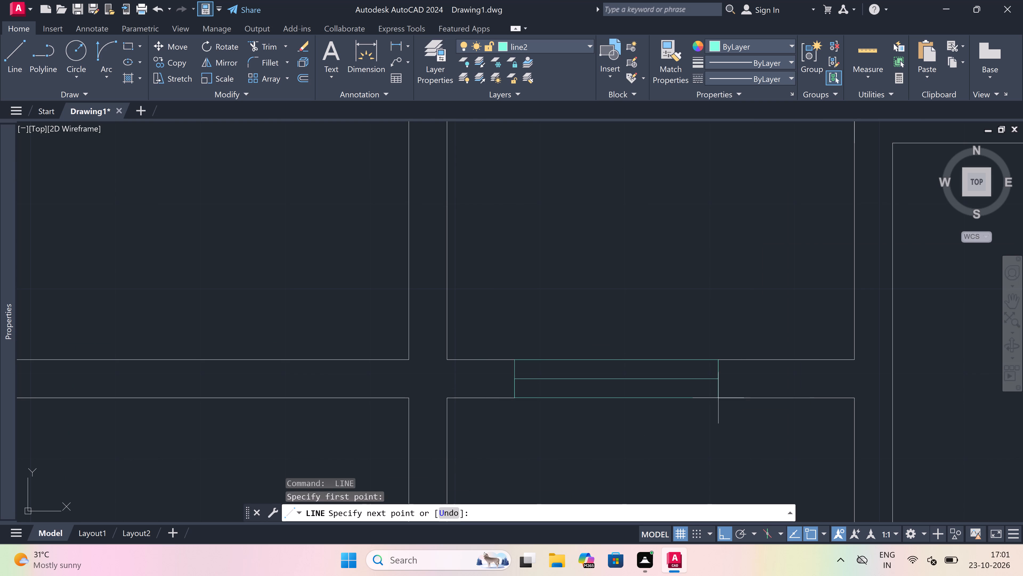
click(715, 398)
key(Escape)
Draw the left end line of a new window across the upper wall of the projecting room right of the narrow room.
scroll(481, 385, down, 4)
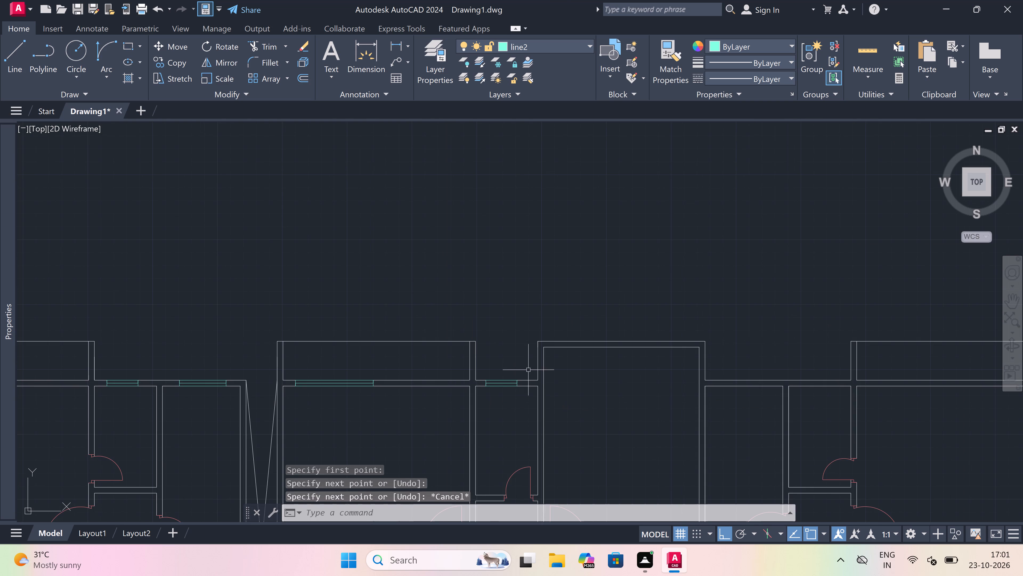
scroll(634, 354, up, 2)
key(space)
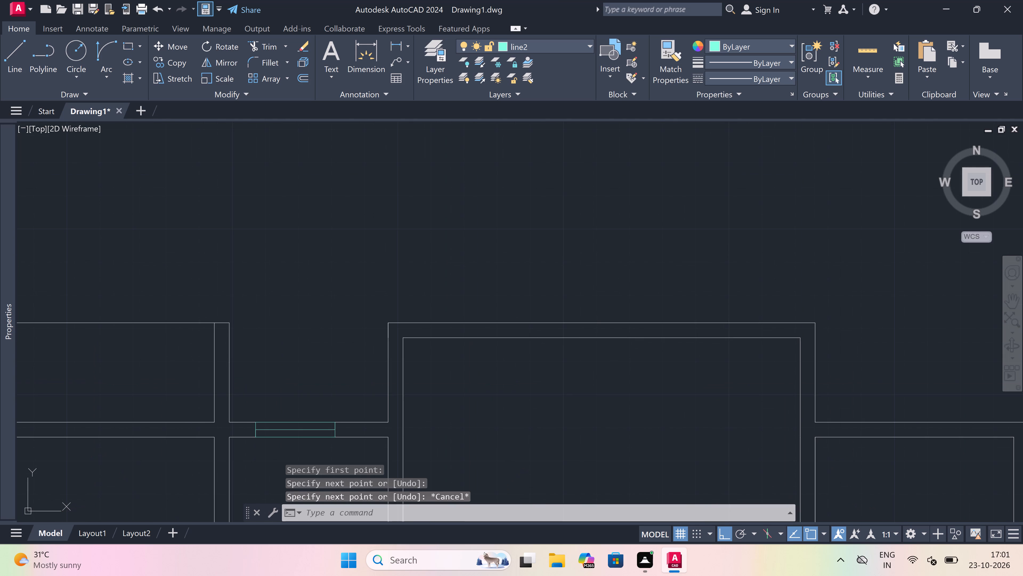
click(482, 338)
click(482, 324)
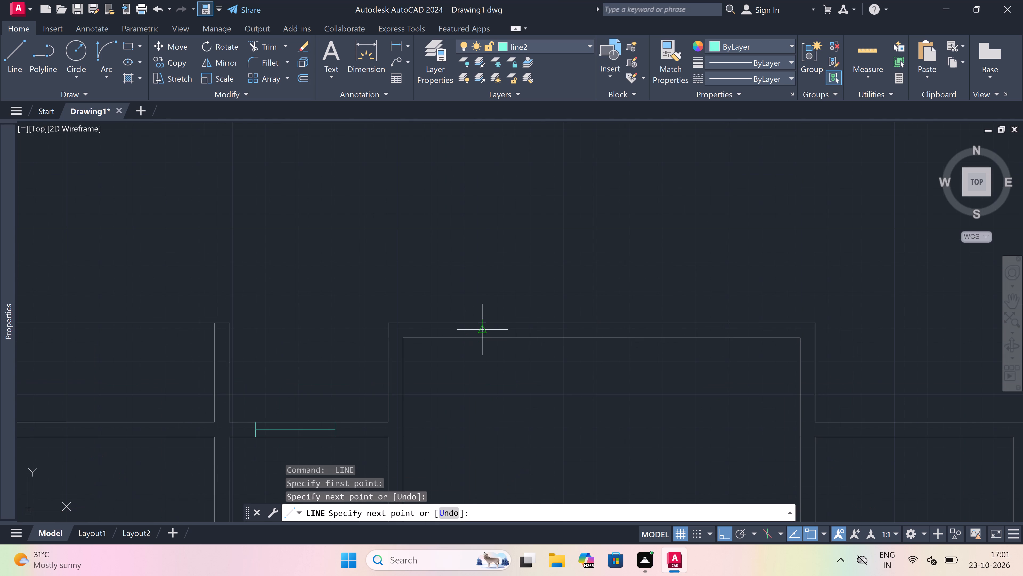
Draw a 5' window centre line rightward from that end line's midpoint, finished with a right end line across the wall.
drag(482, 333, 496, 333)
key(4)
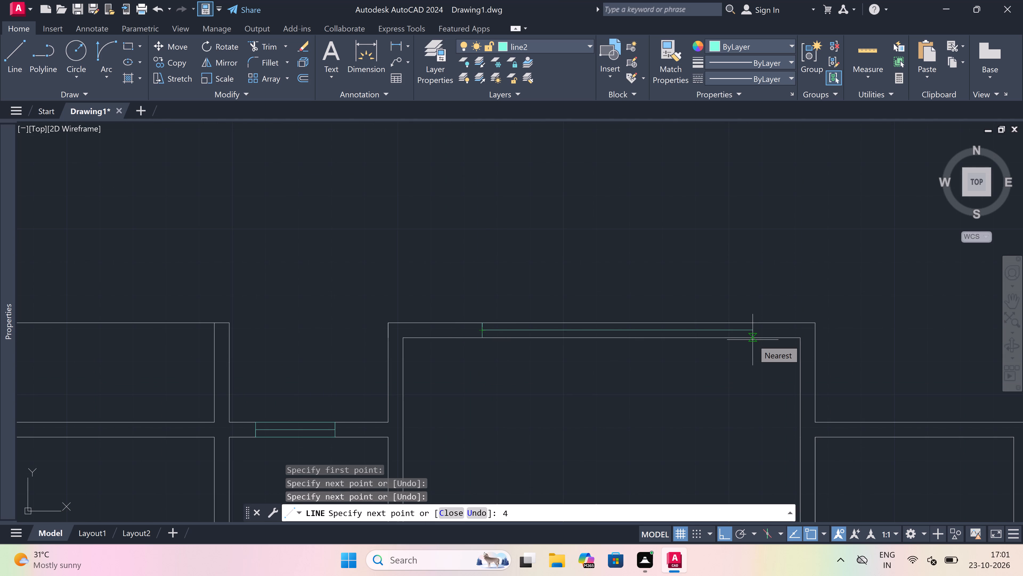
key(BackSpace)
text(5')
key(space)
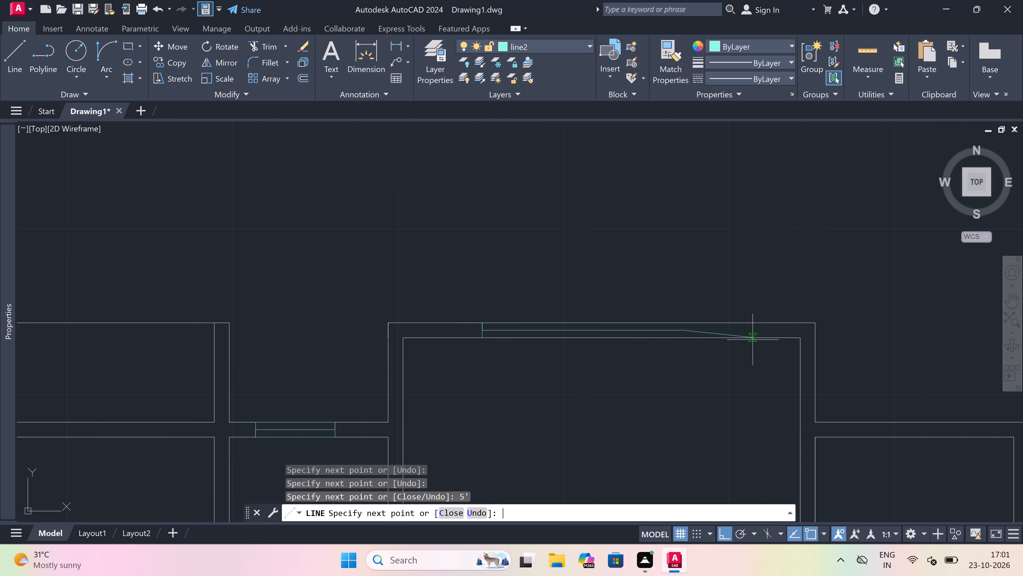
scroll(668, 312, up, 2)
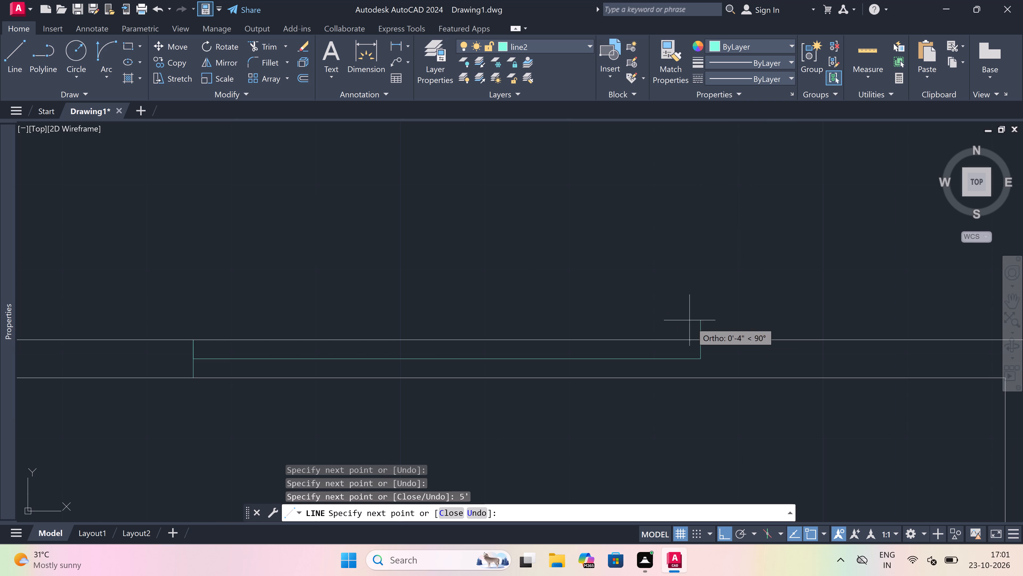
click(703, 340)
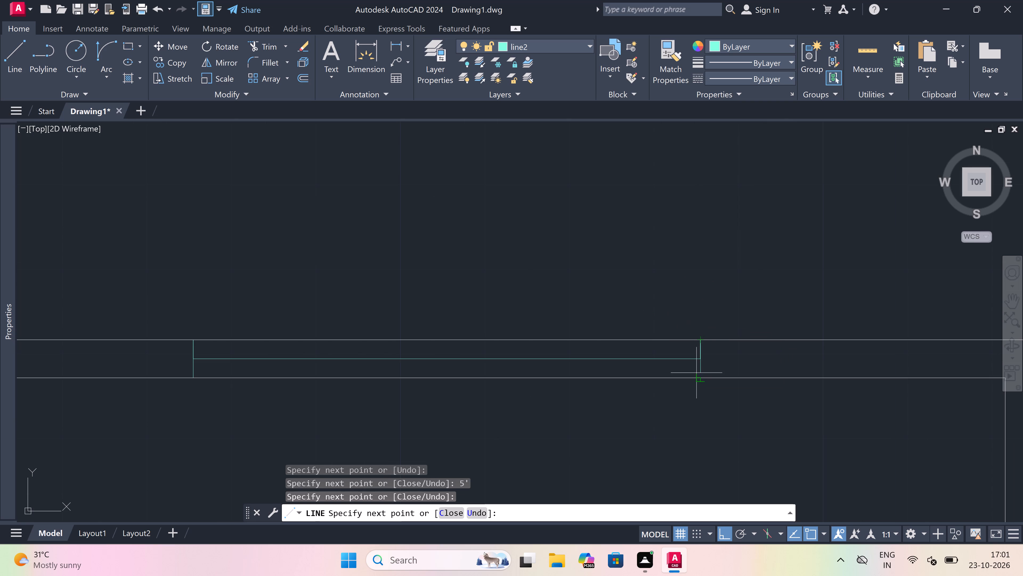
click(697, 372)
key(Escape)
Trim both wall lines between the end lines of the projecting room's 5' window.
key(t)
key(r)
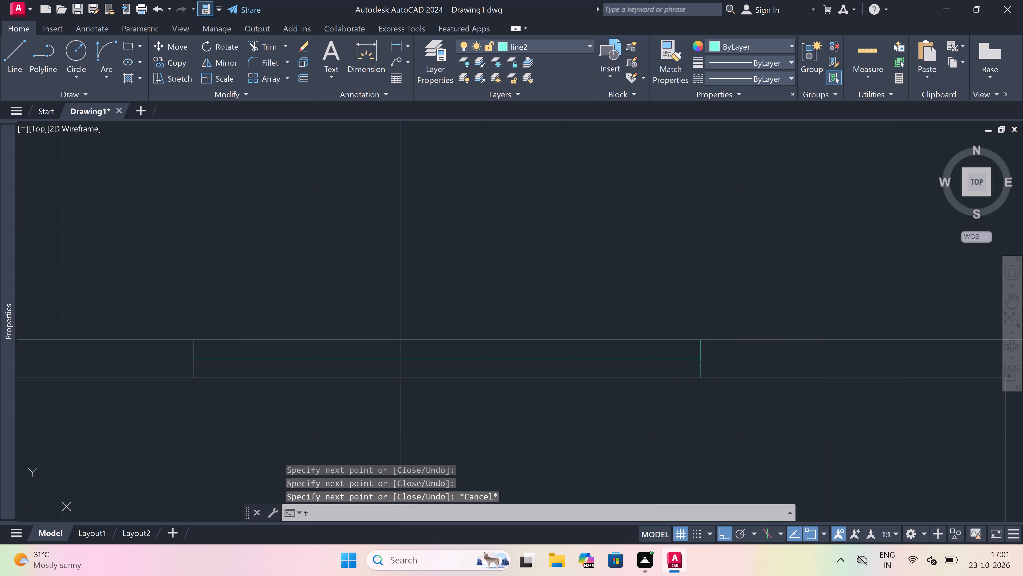
key(space)
click(619, 372)
click(571, 399)
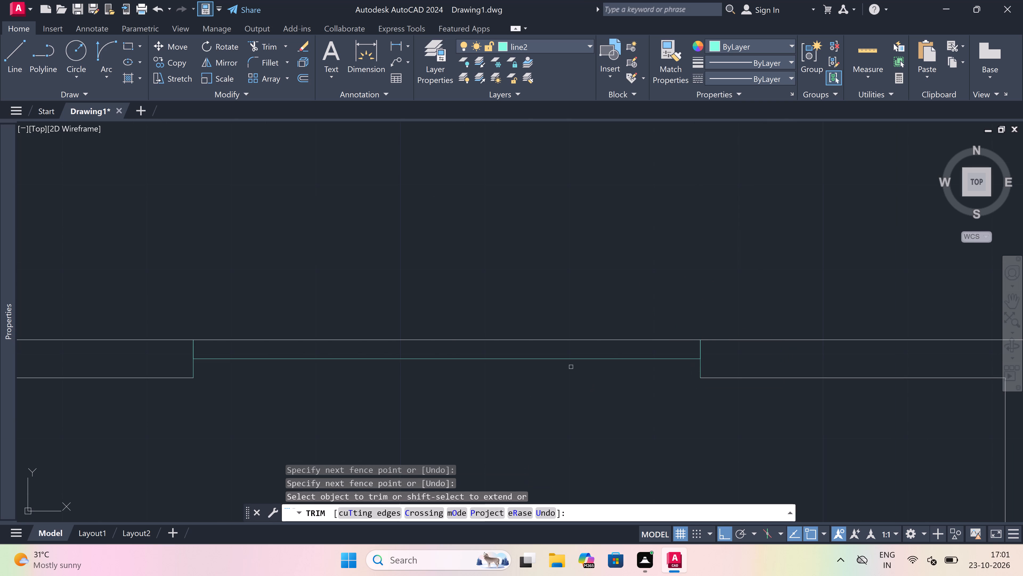
click(563, 344)
click(564, 334)
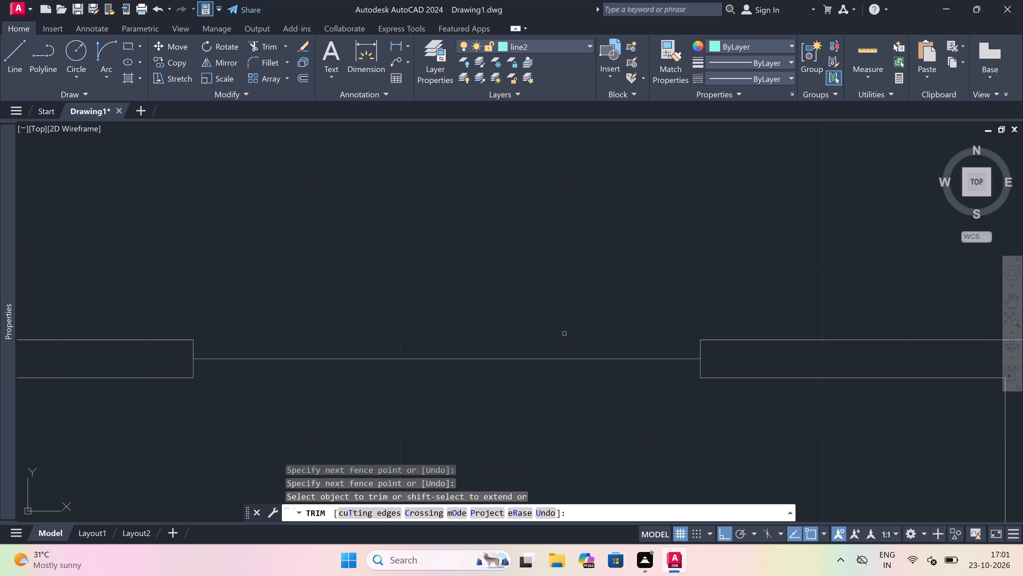
key(Escape)
Draw the upper and lower face lines of the projecting room's 5' window, between its end lines.
key(l)
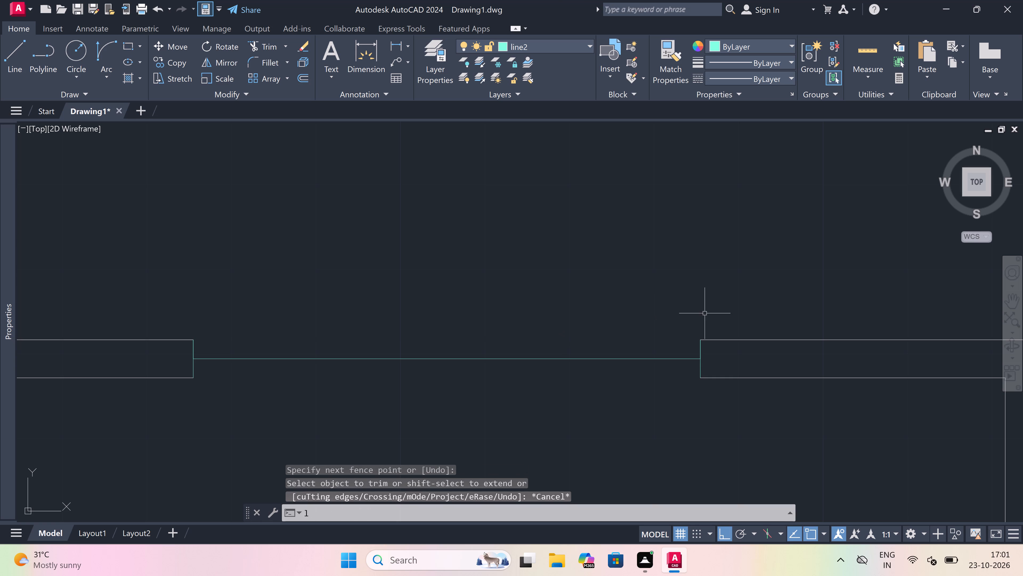
key(space)
click(700, 336)
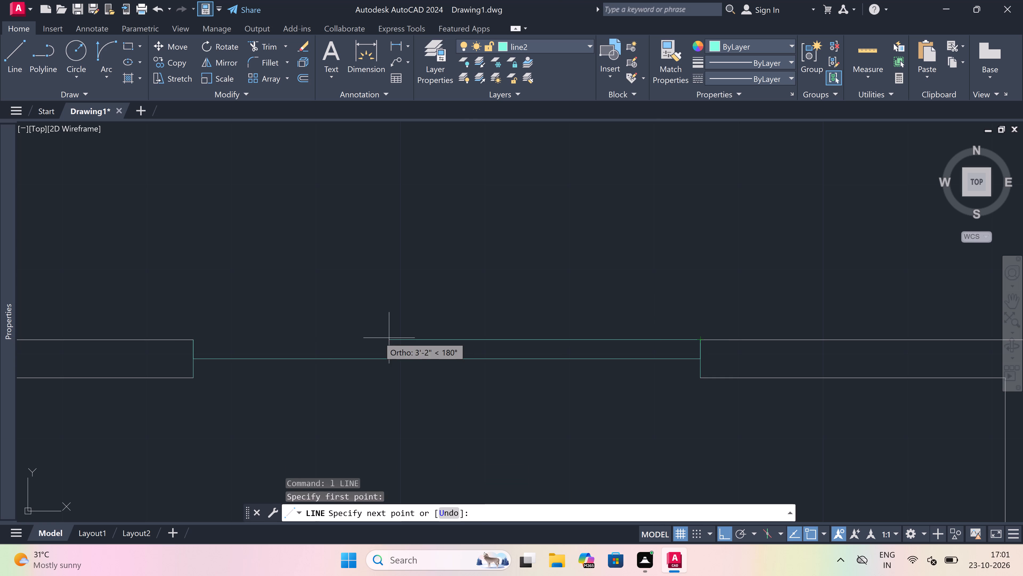
click(190, 342)
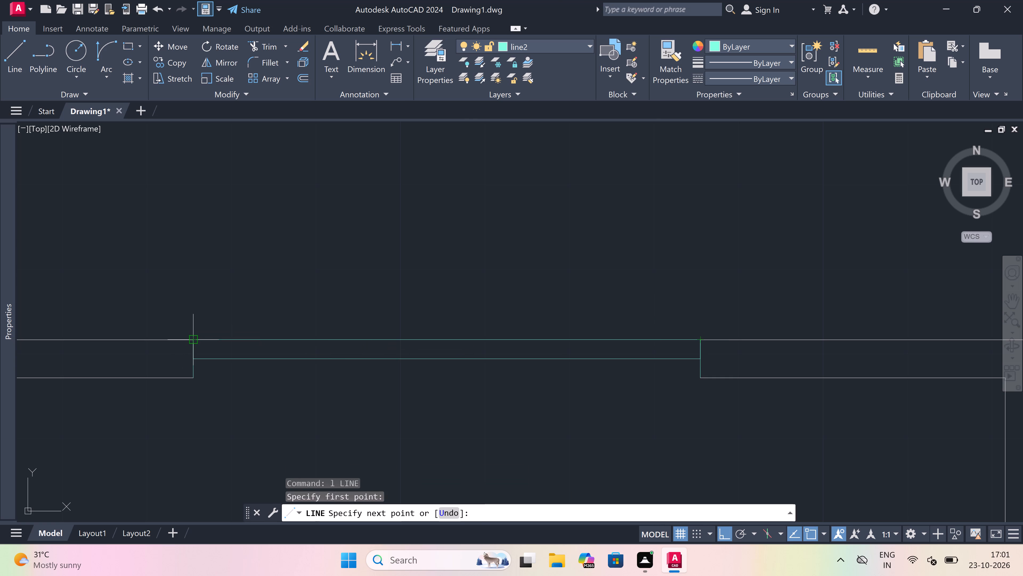
key(Escape)
key(space)
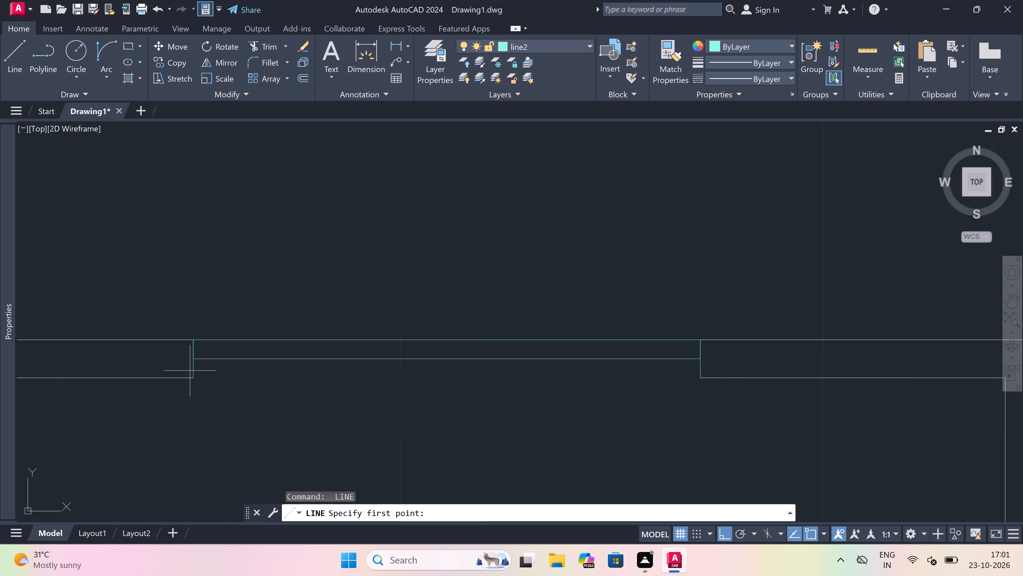
click(193, 381)
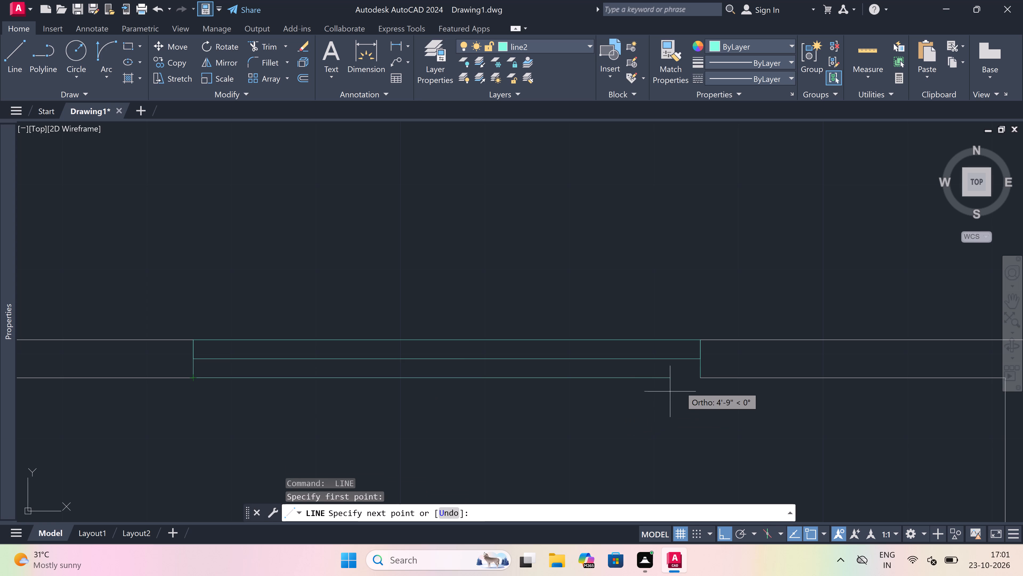
click(704, 378)
key(Escape)
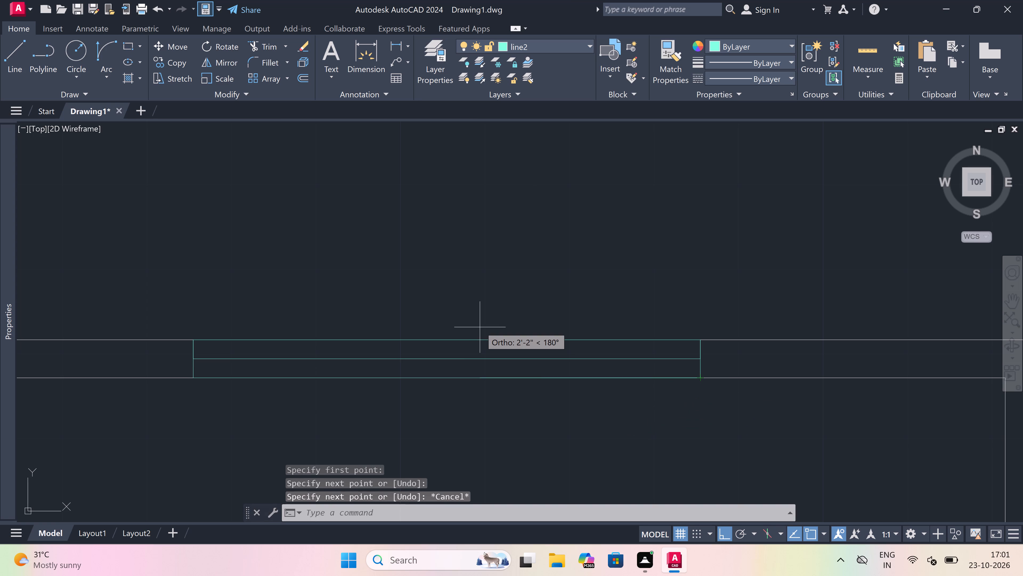
Draw the left end line of a new window across the recessed upper wall of the room just right of the projecting room.
scroll(483, 322, down, 5)
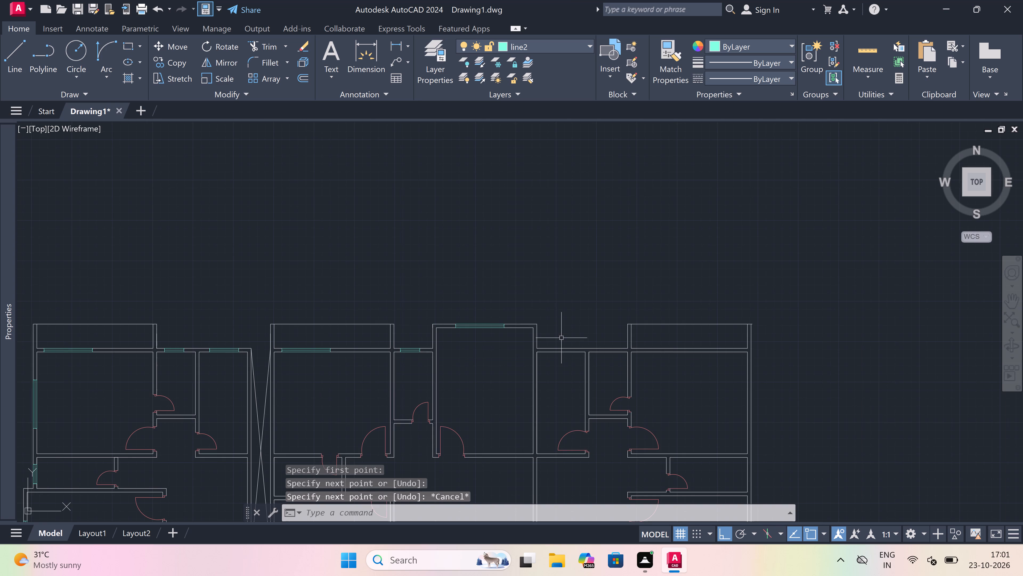
scroll(560, 349, up, 4)
key(space)
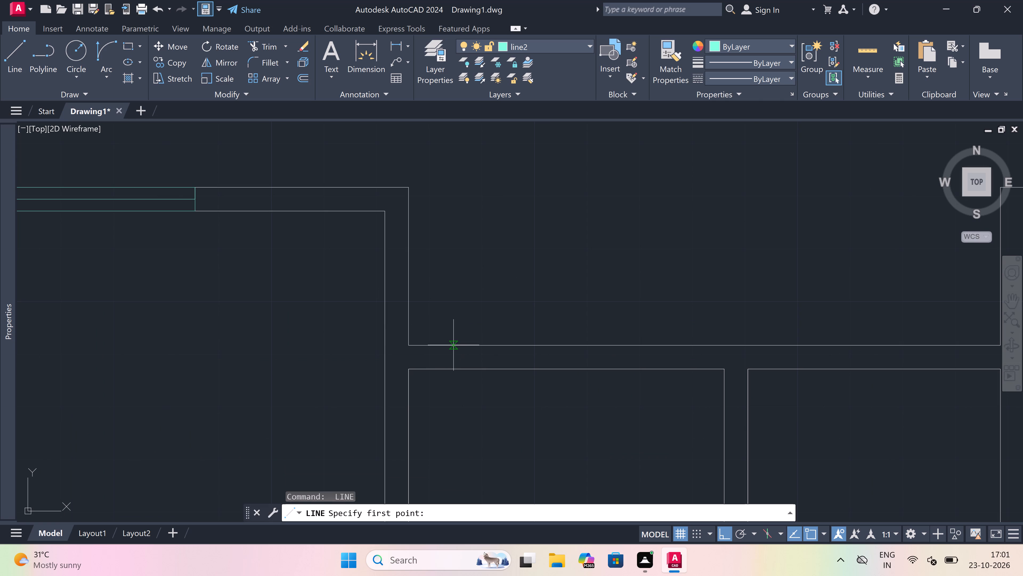
click(453, 344)
click(453, 370)
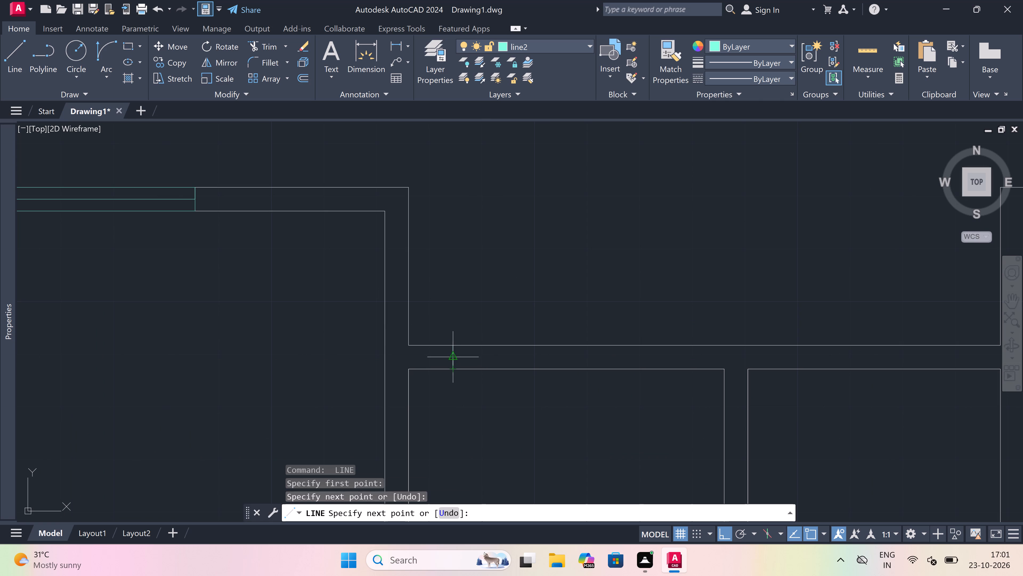
Draw a 3' window centre line rightward from that end line's midpoint, finished with a right end line across the full wall thickness.
drag(453, 358, 473, 357)
text(3')
key(space)
click(642, 363)
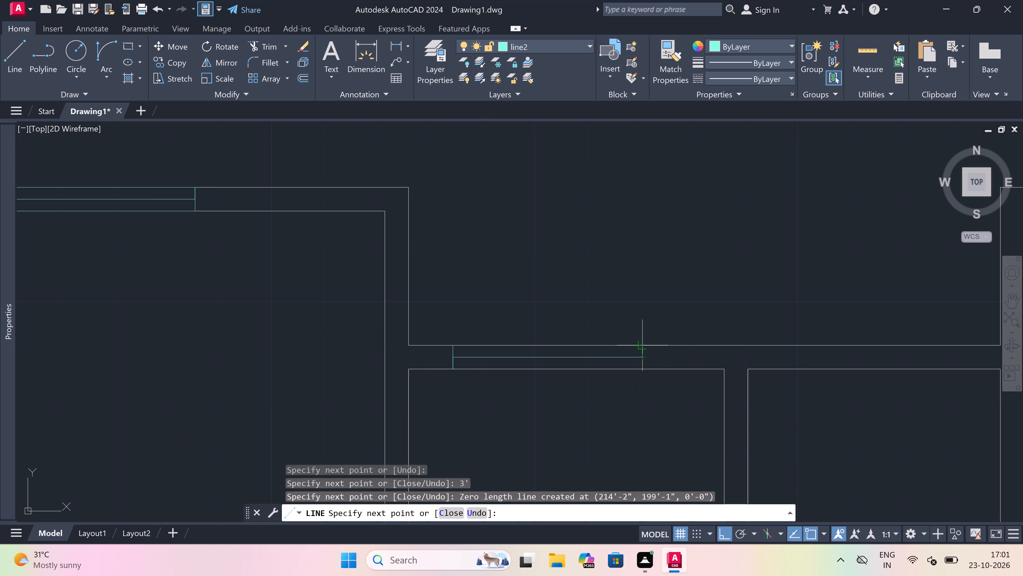
click(640, 346)
key(Escape)
scroll(640, 348, up, 2)
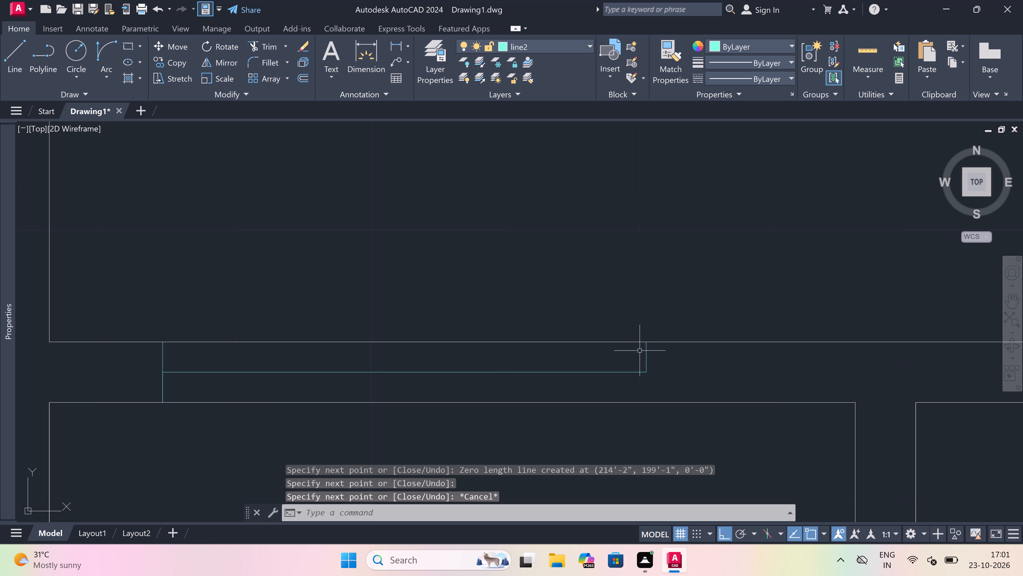
key(space)
click(645, 370)
click(645, 397)
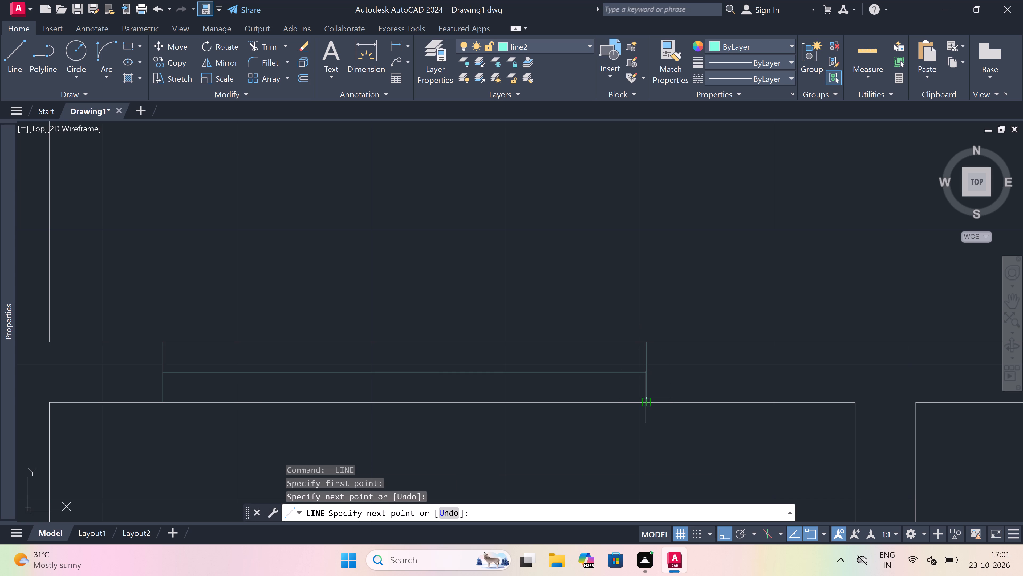
key(Escape)
Trim both wall lines between the end lines of the 3' window in the recessed upper wall.
key(t)
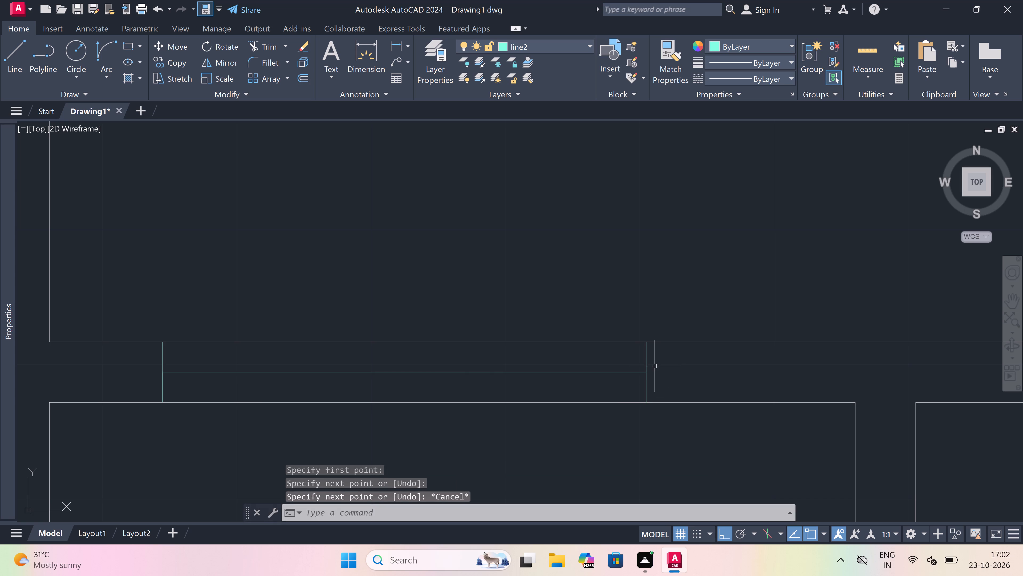
key(r)
key(space)
drag(553, 390, 553, 394)
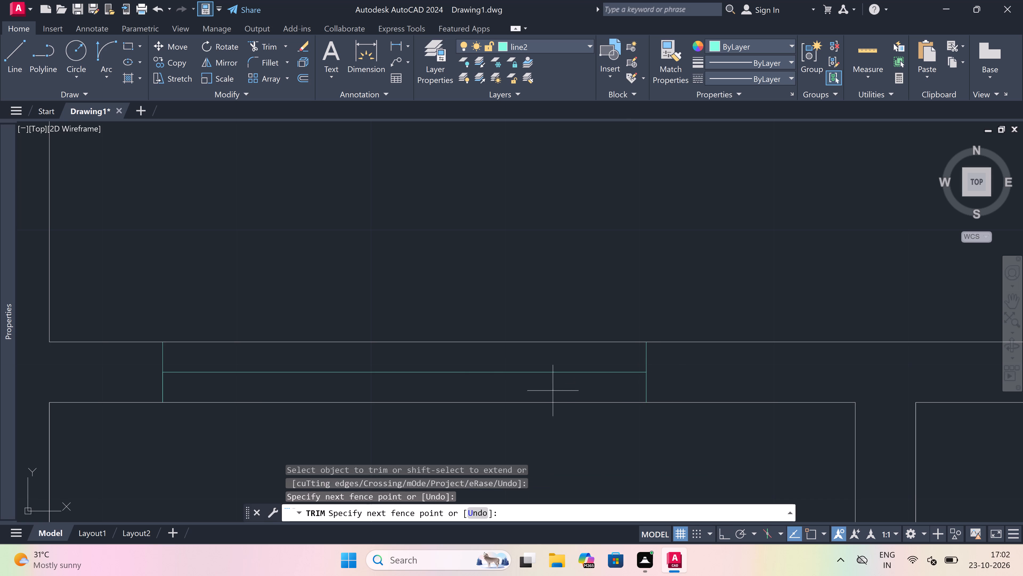
click(528, 435)
click(554, 355)
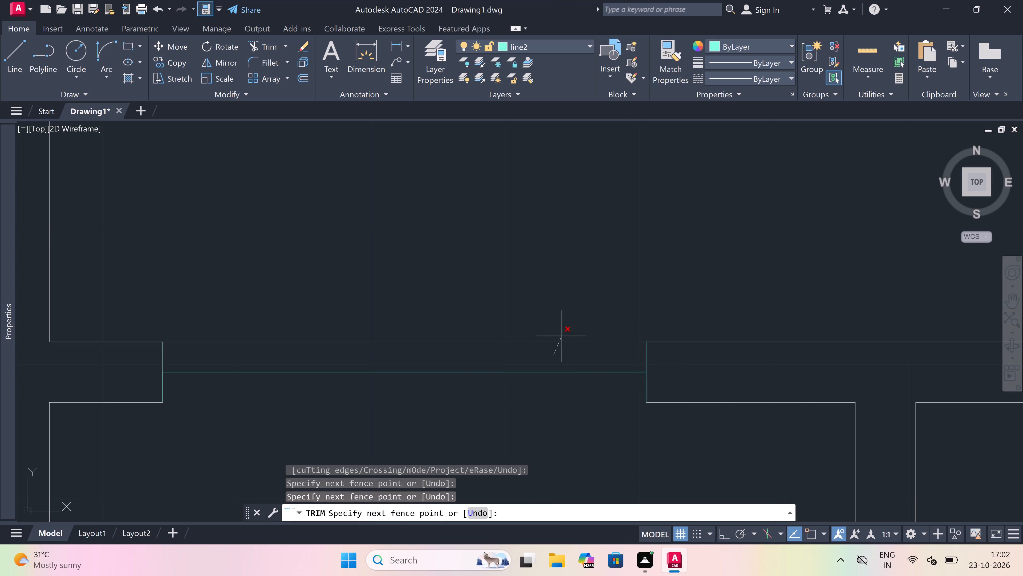
click(567, 329)
key(Escape)
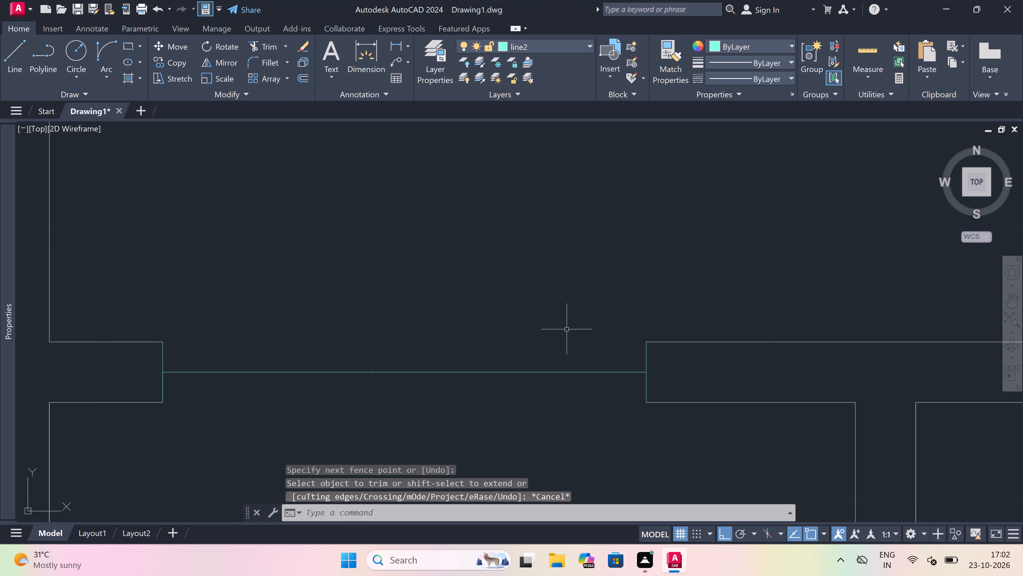
Draw the upper and lower face lines of the 3' window, between its end lines.
key(l)
key(space)
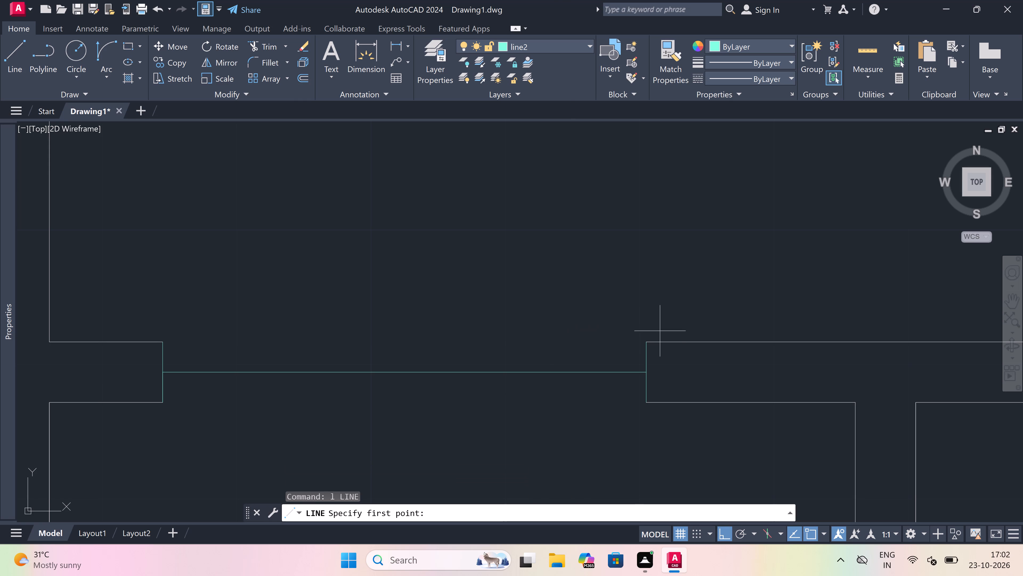
drag(650, 341, 648, 340)
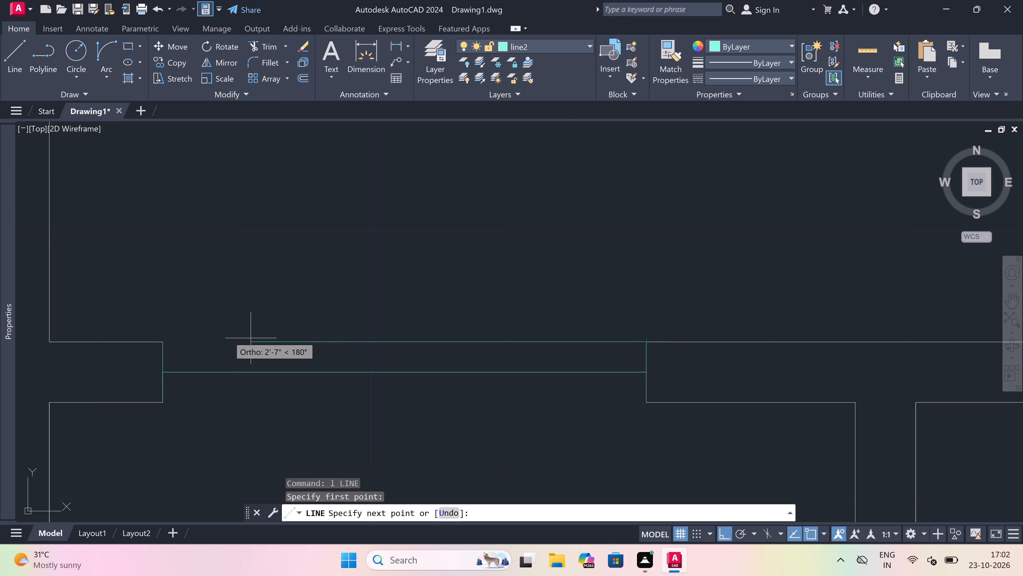
click(163, 338)
key(Escape)
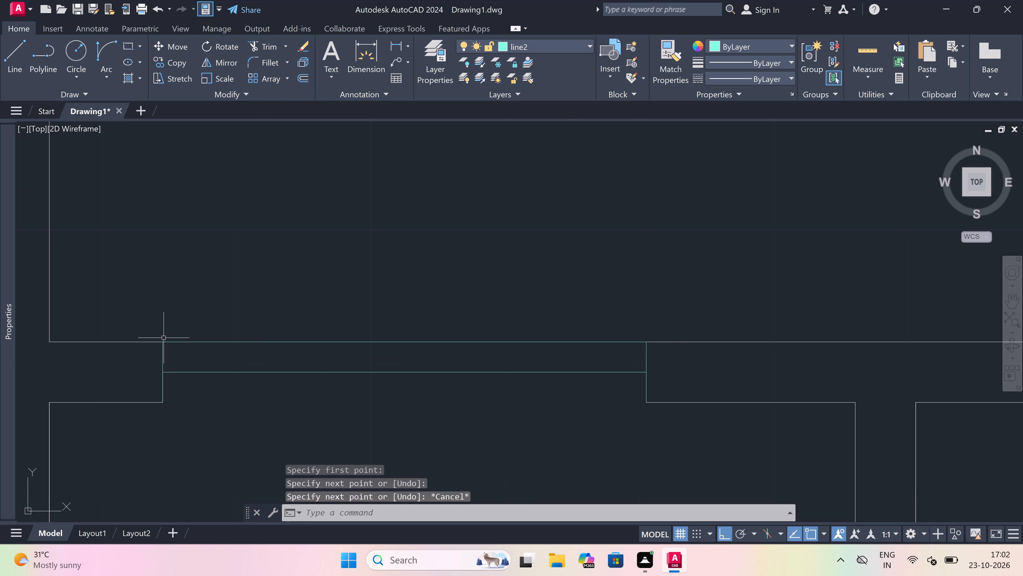
key(space)
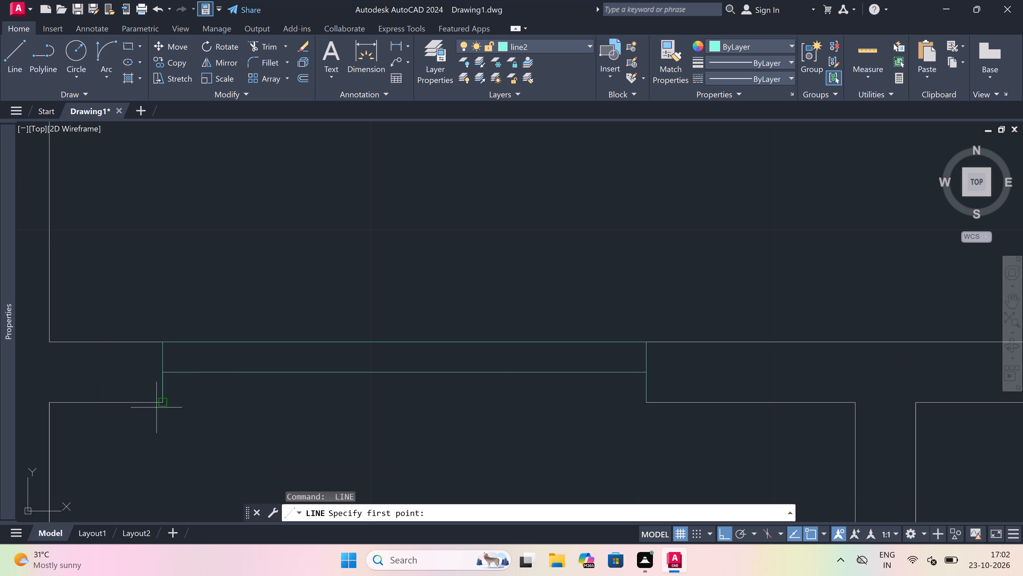
click(155, 399)
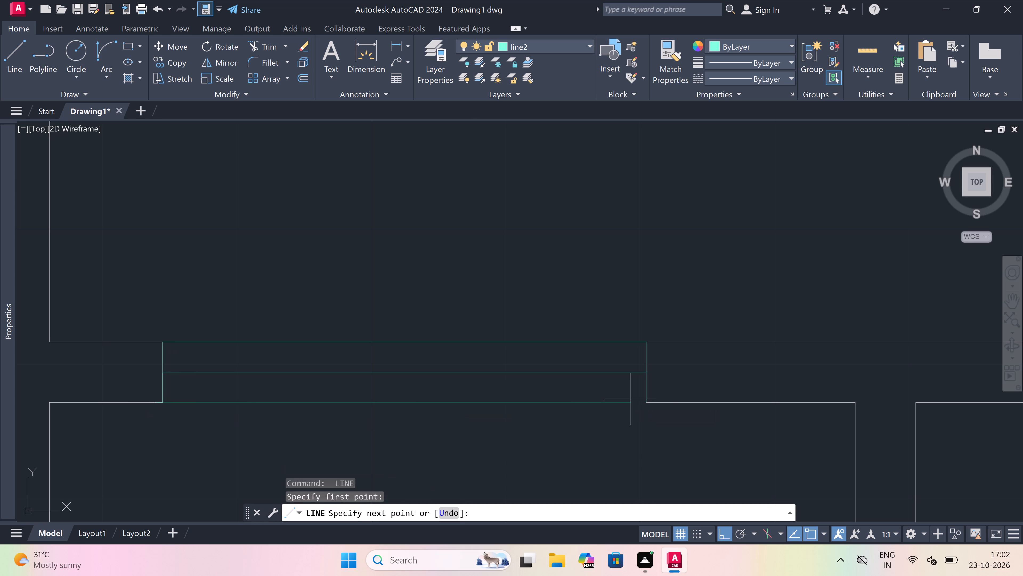
click(647, 402)
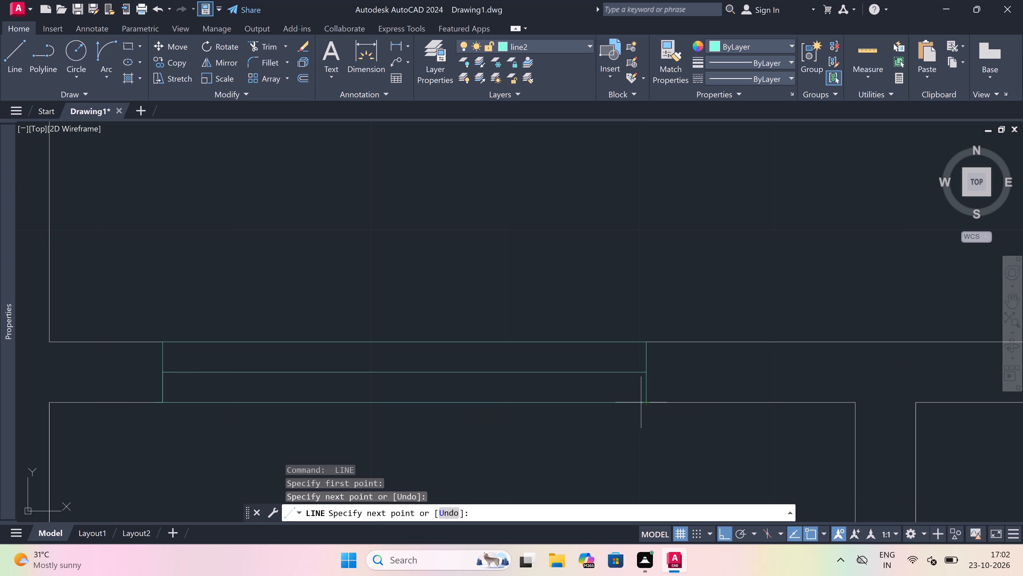
key(Escape)
Draw the left end line of a new window across the upper wall of the small room right of the 3' window's room.
scroll(524, 404, down, 5)
scroll(618, 405, up, 3)
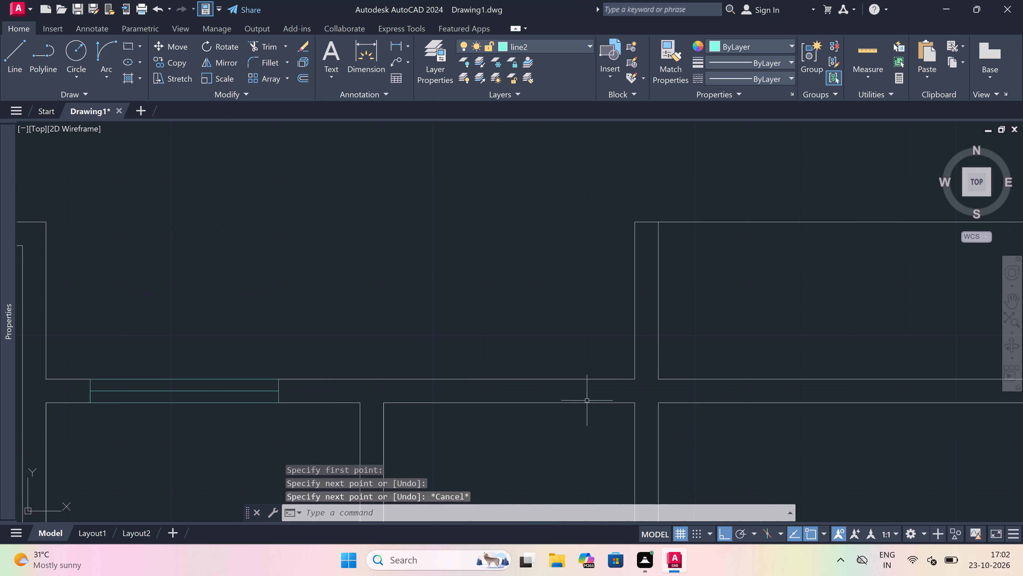
key(space)
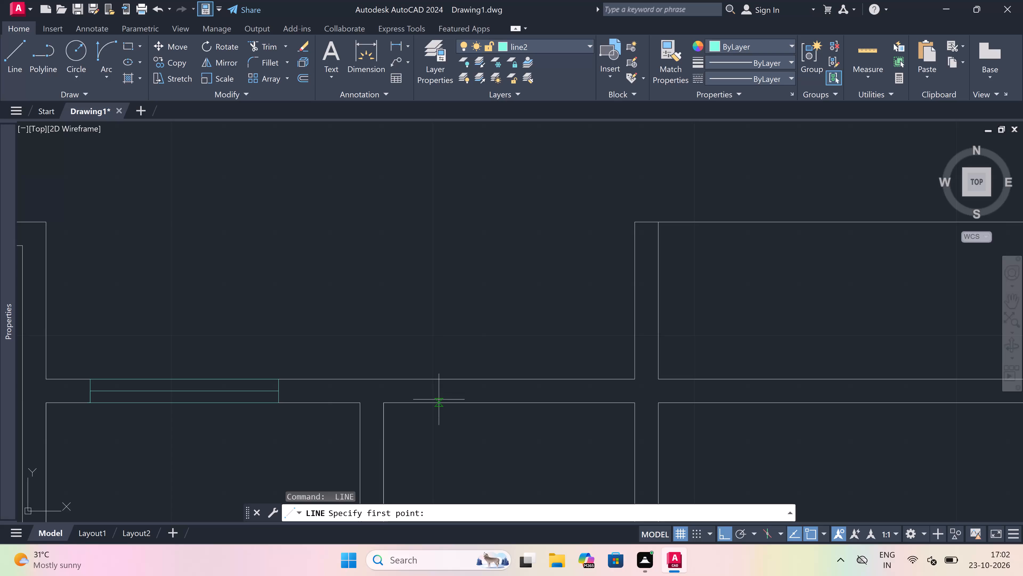
click(438, 399)
click(438, 381)
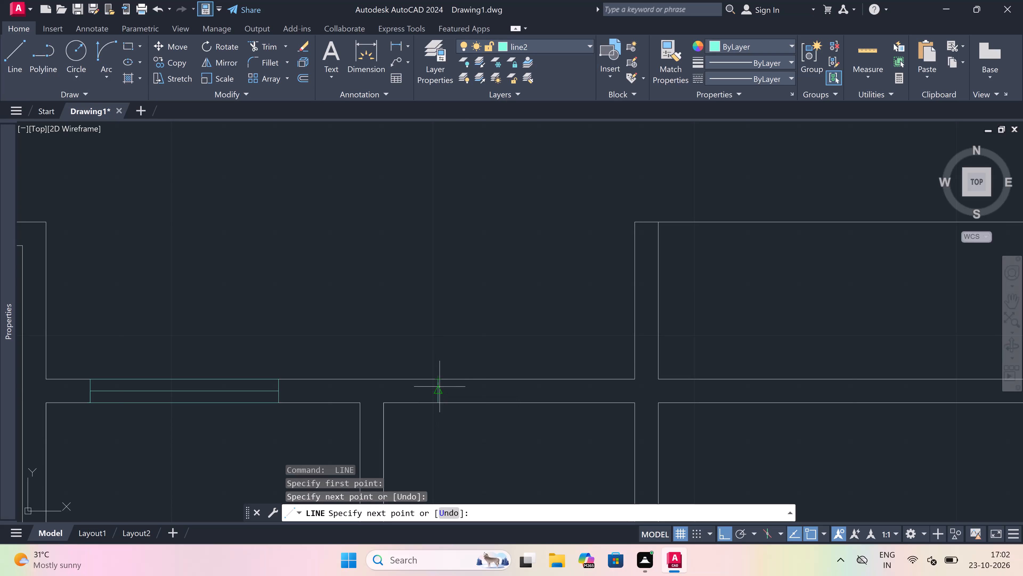
Draw a 2' centre line rightward from that end line's midpoint, finished with a right end line across the full wall thickness.
drag(442, 392, 480, 391)
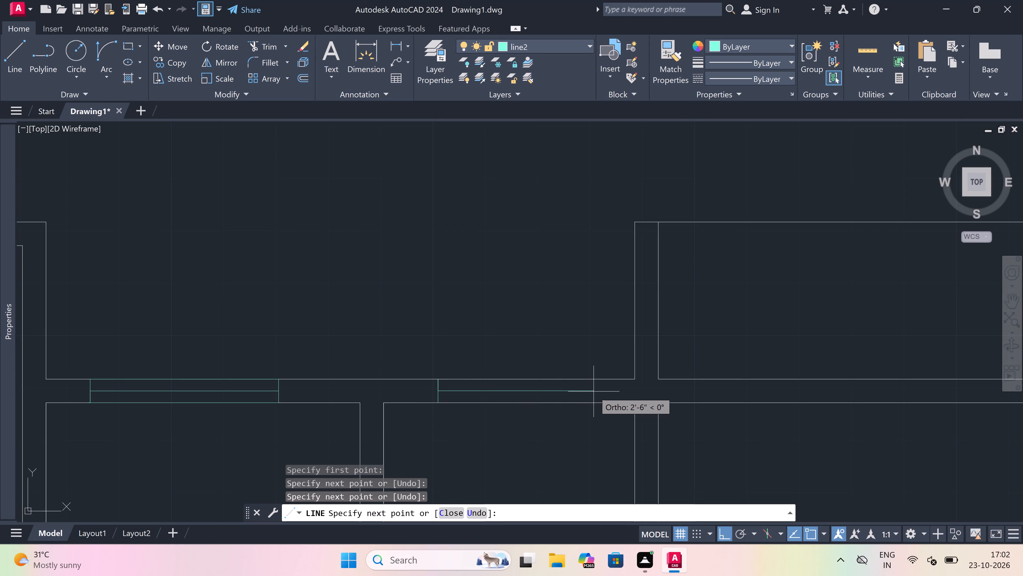
key(2)
key(apostrophe)
key(space)
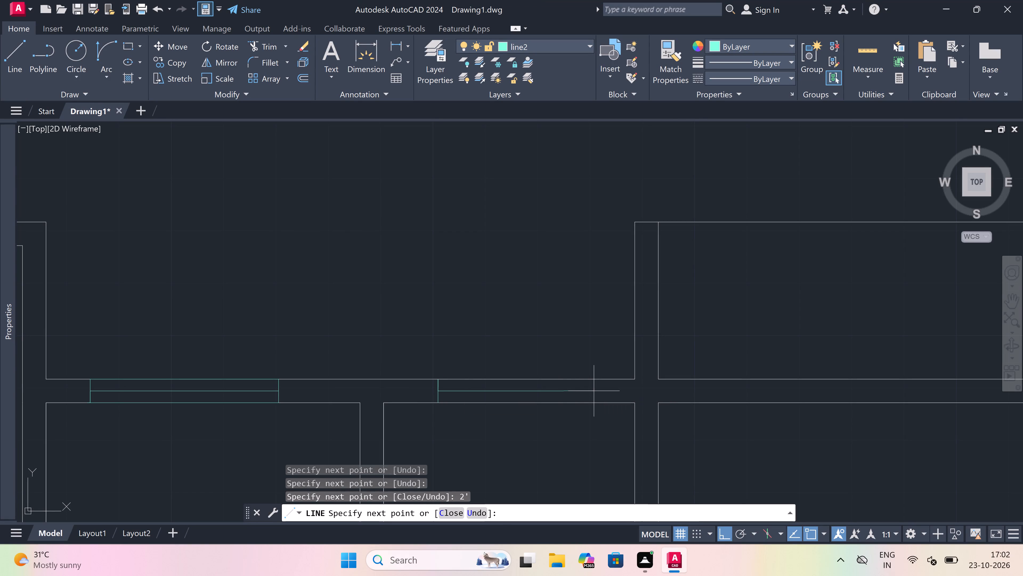
click(567, 377)
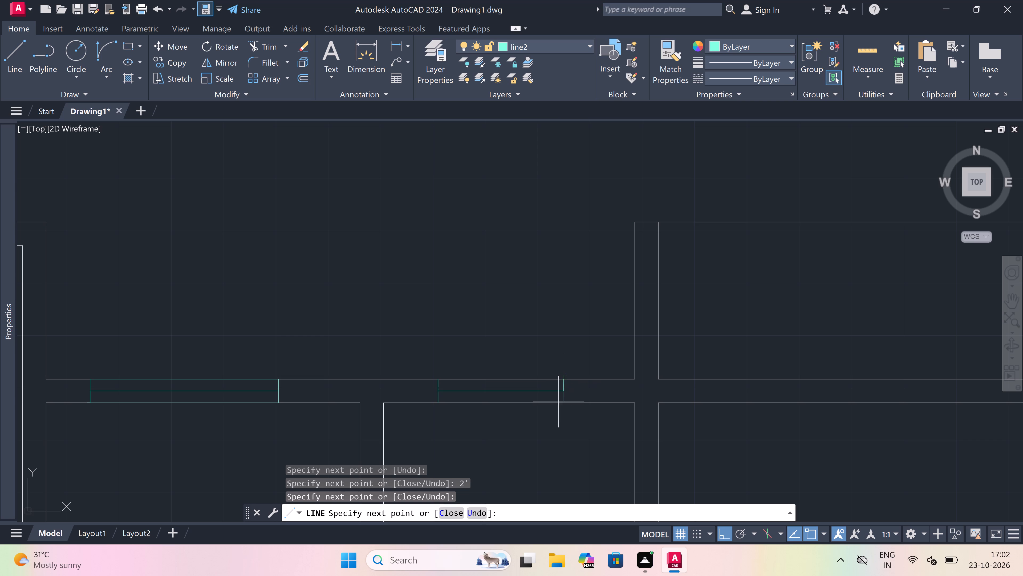
click(562, 400)
scroll(469, 407, up, 3)
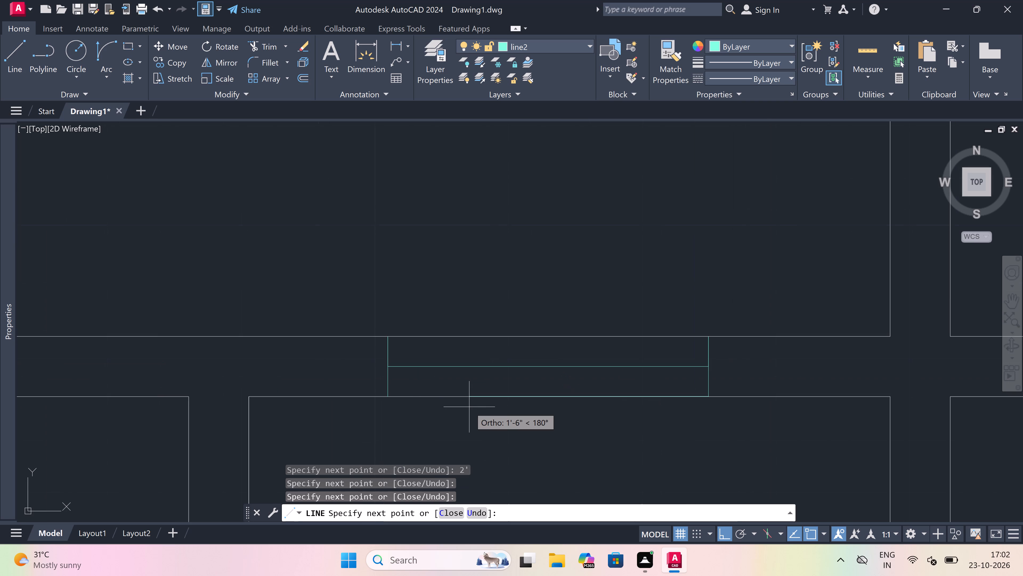
key(Escape)
Trim both wall lines between the end lines of the small room's 2' window.
key(t)
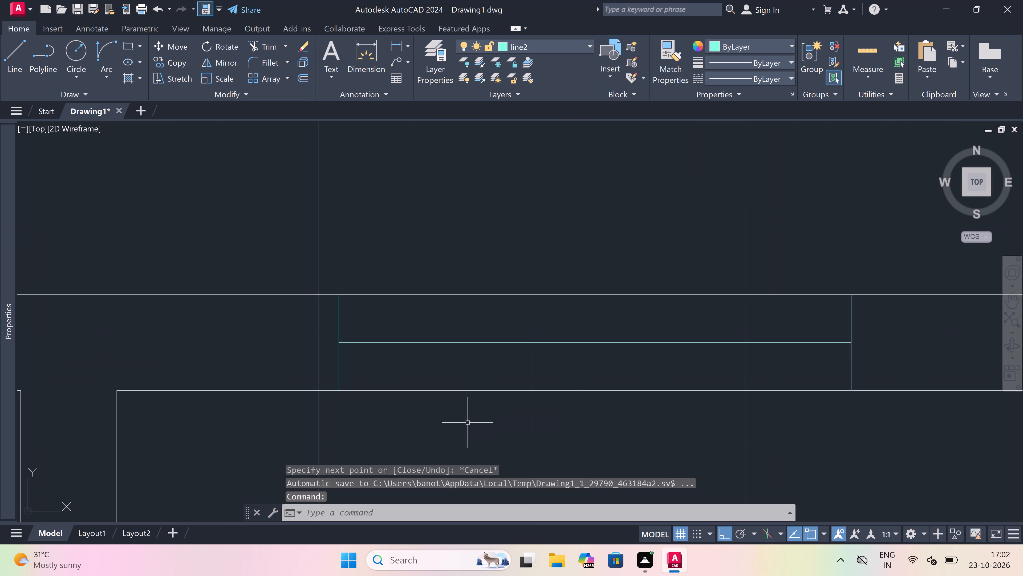
text(r)
key(space)
click(478, 393)
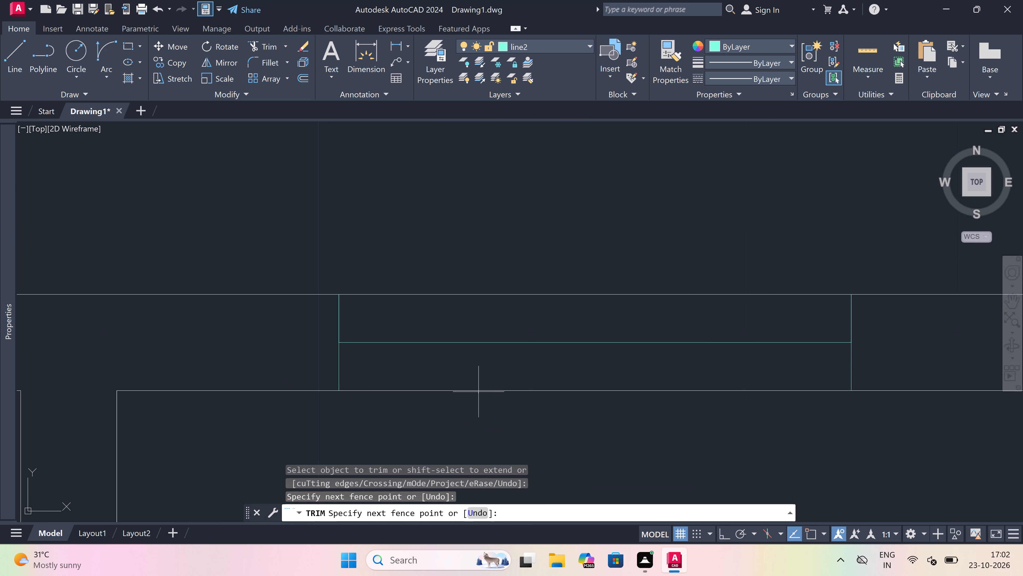
click(481, 386)
click(505, 320)
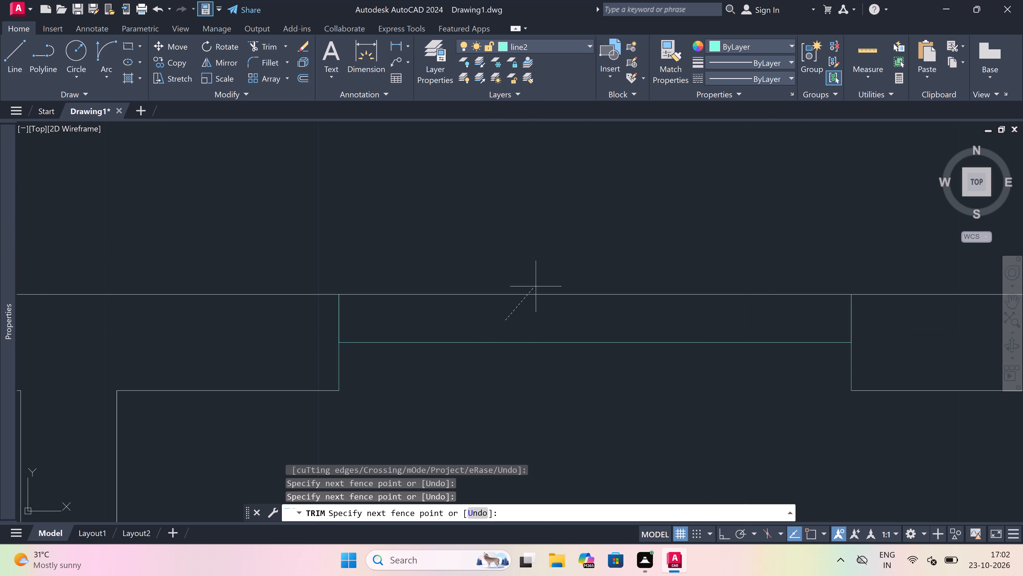
click(581, 271)
key(Escape)
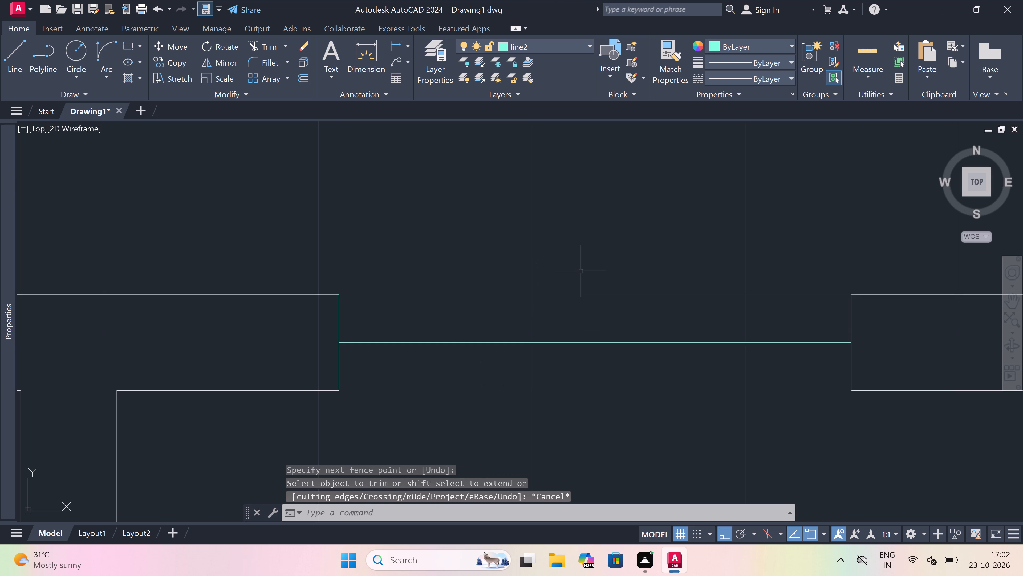
Draw the upper and lower face lines of the small room's 2' window, between its end lines.
key(l)
key(space)
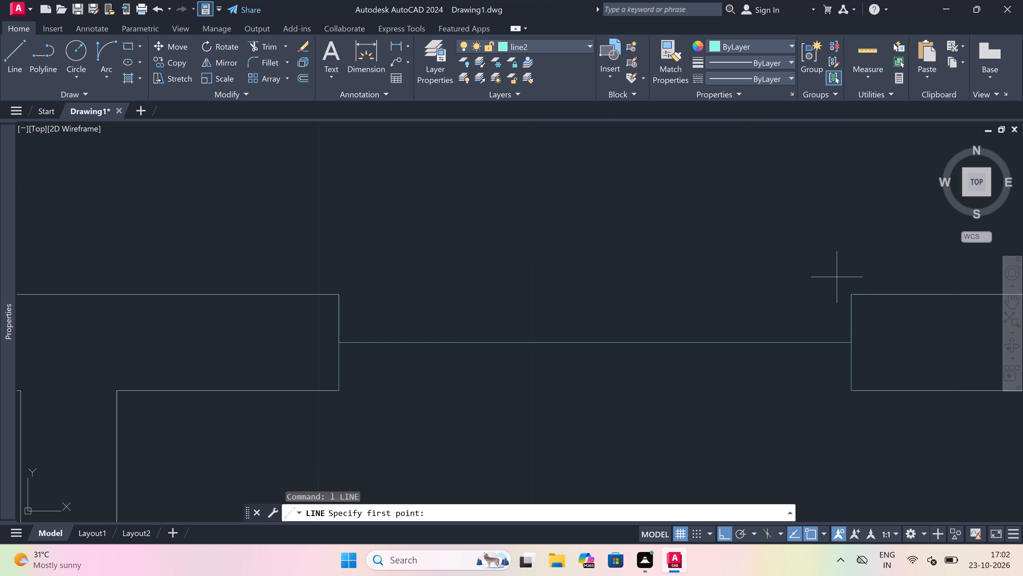
drag(849, 292, 790, 284)
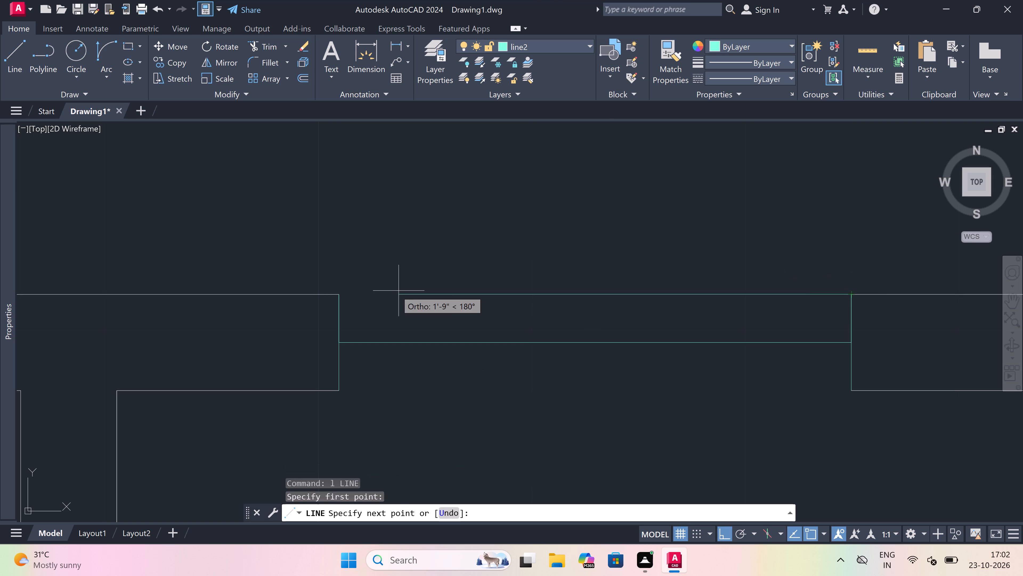
click(328, 299)
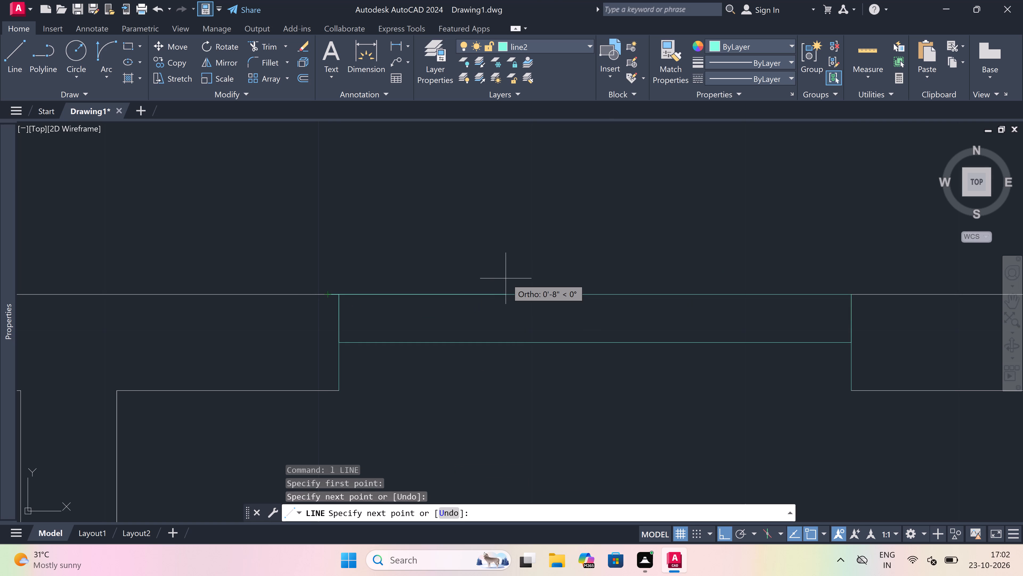
key(Escape)
key(space)
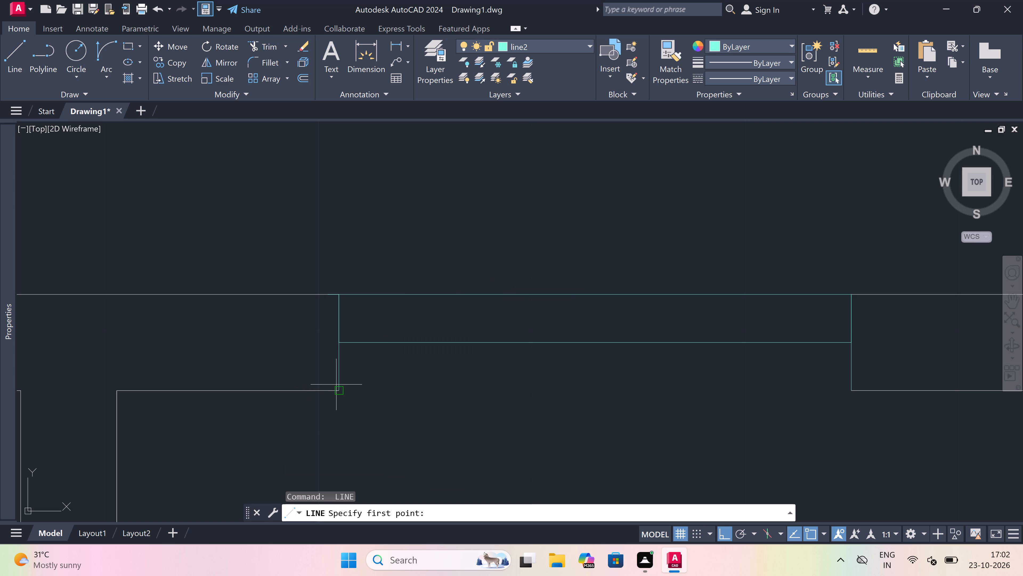
drag(338, 389, 363, 387)
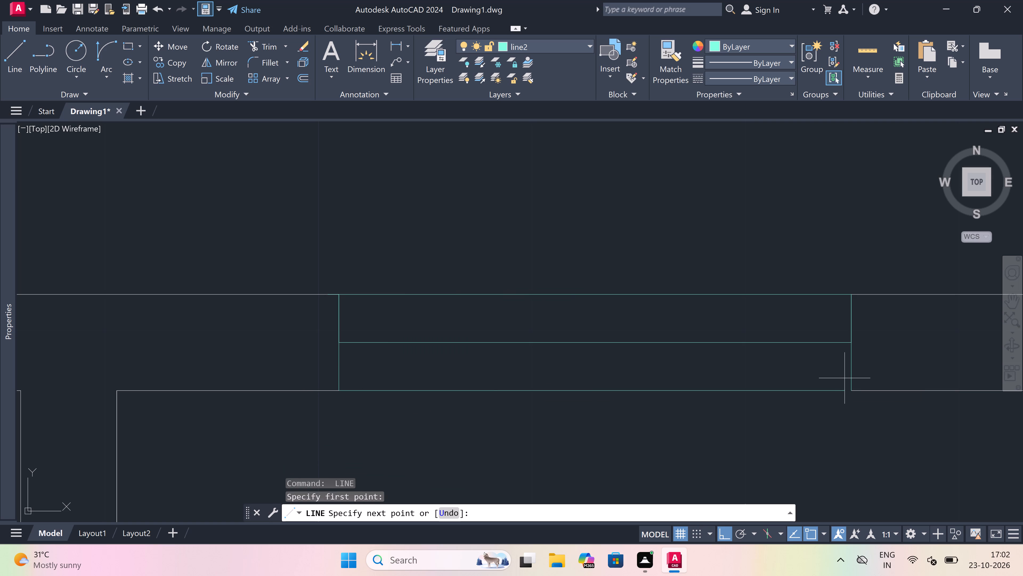
drag(857, 387, 847, 387)
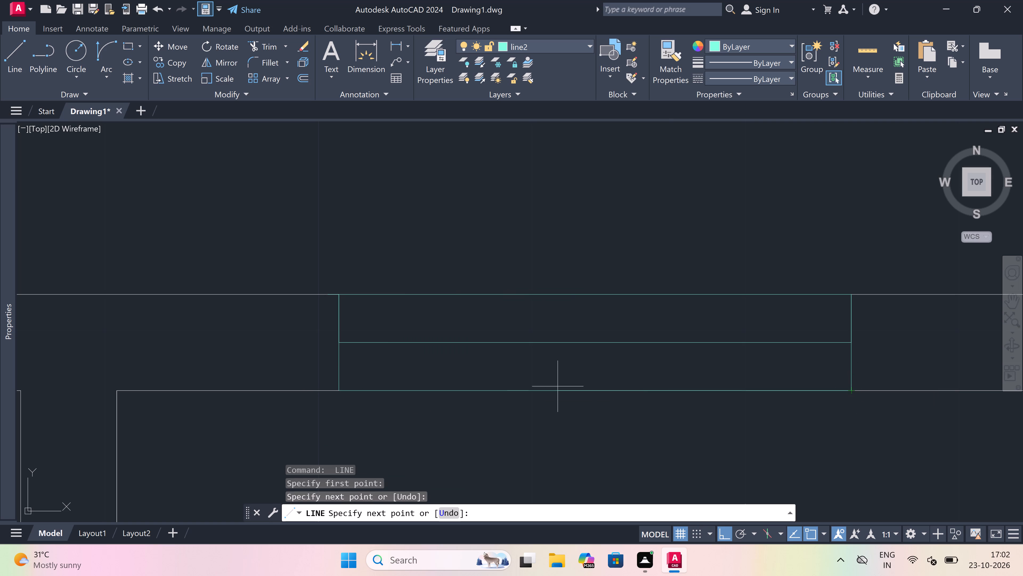
key(Escape)
Draw the right end line of a new window across the far-right room's upper wall, near the wall's right end.
scroll(417, 380, down, 6)
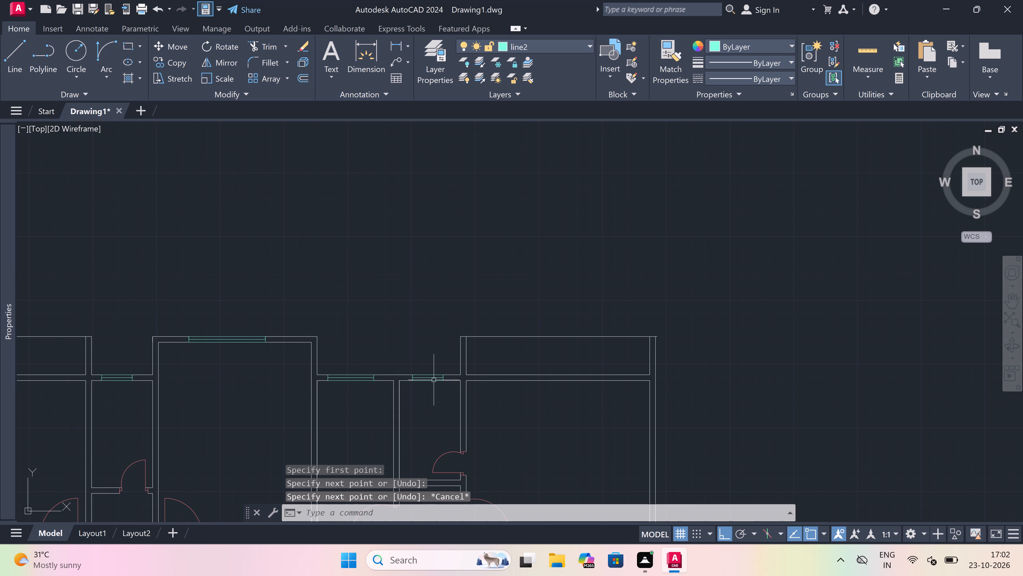
scroll(560, 372, up, 3)
key(space)
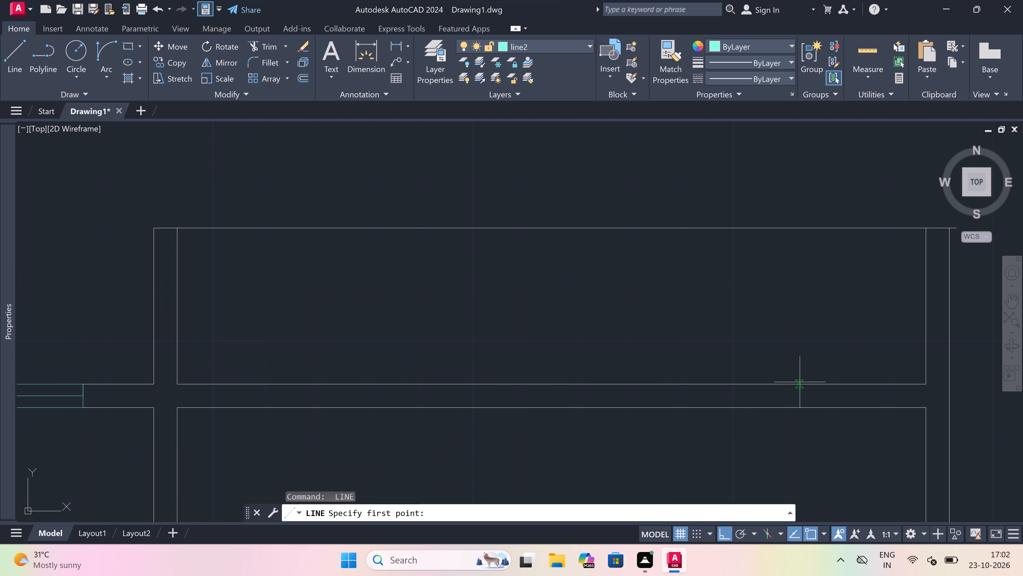
click(860, 381)
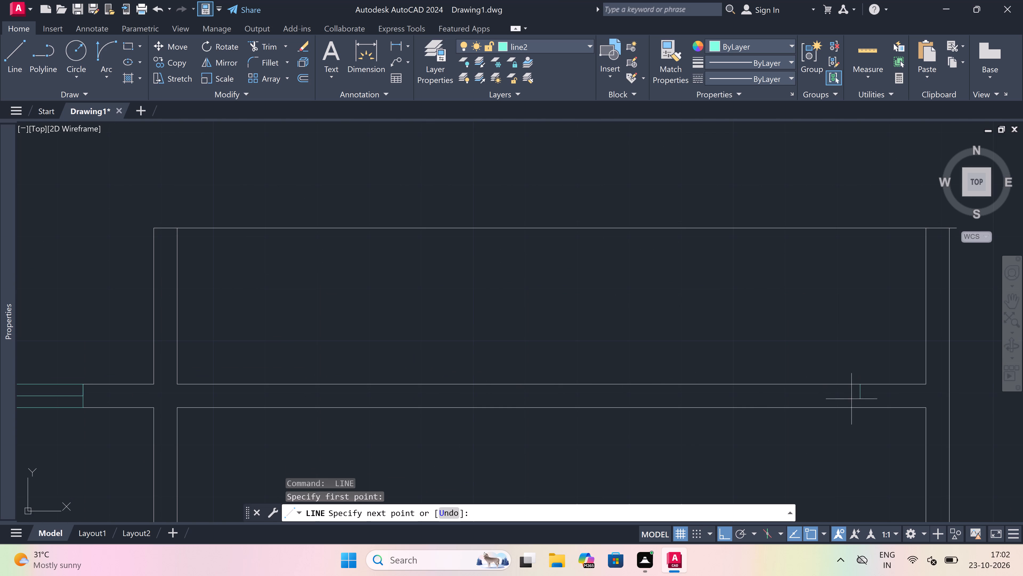
click(854, 404)
Draw a 5' centre line leftward from that end line's midpoint, finished with a left end line across the full wall thickness.
drag(856, 395, 837, 395)
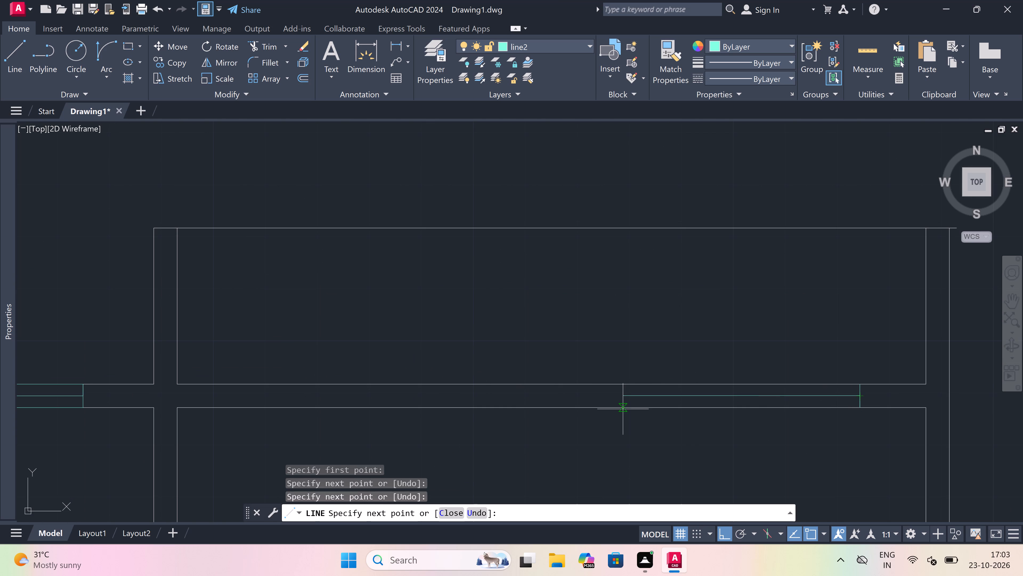
key(5)
key(apostrophe)
key(space)
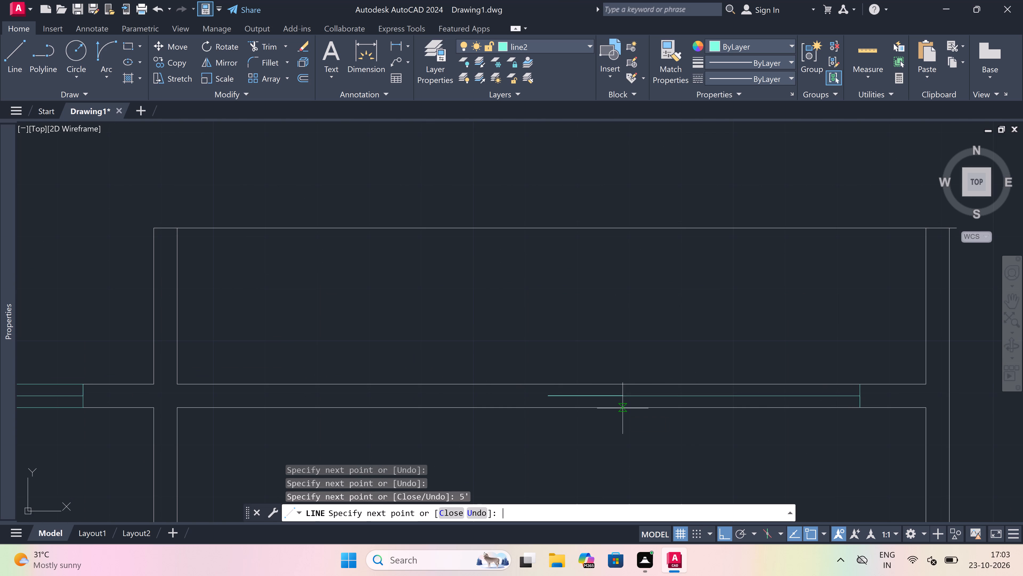
click(551, 382)
scroll(551, 382, up, 2)
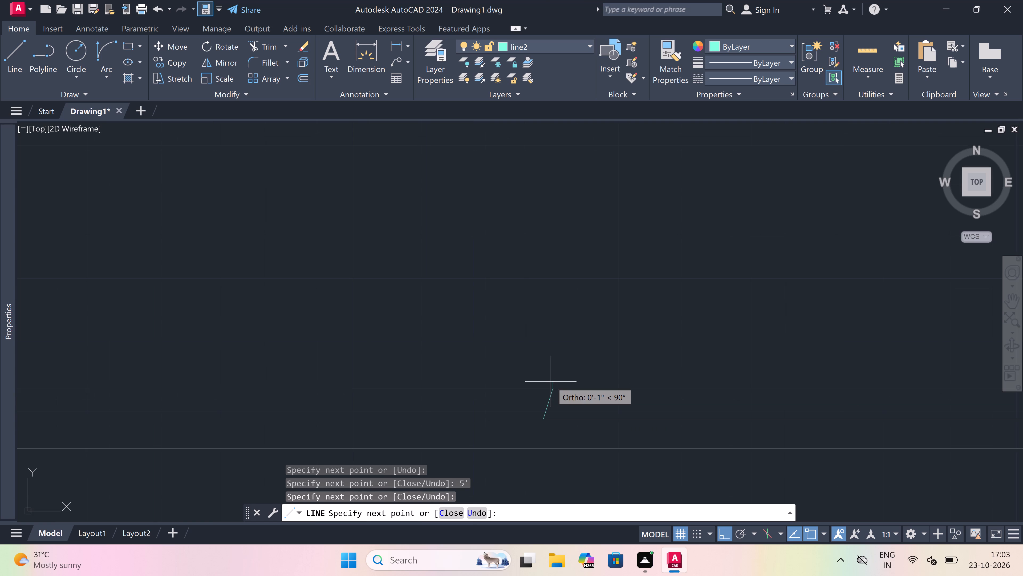
key(ctrl+z)
scroll(536, 383, up, 2)
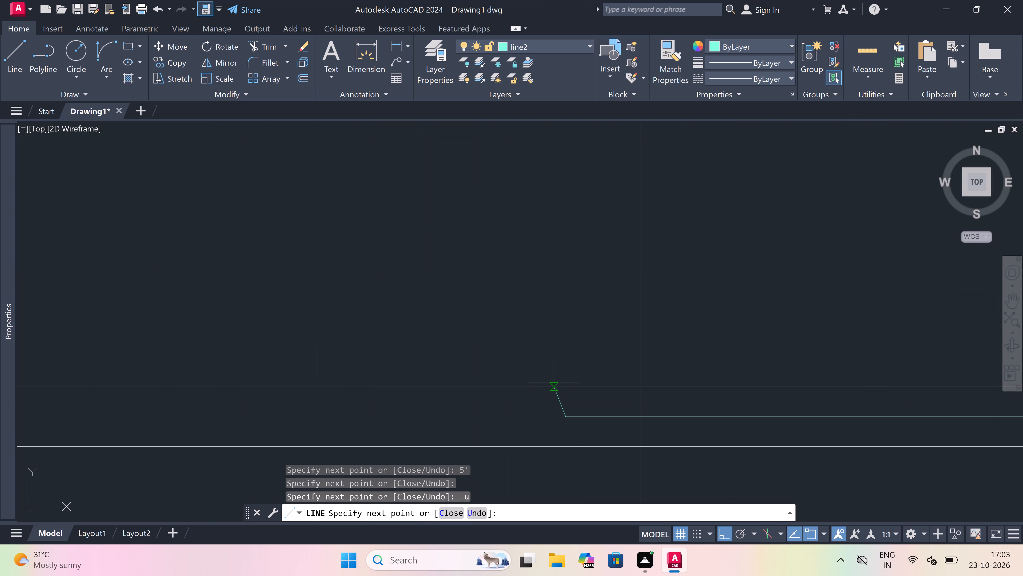
click(563, 385)
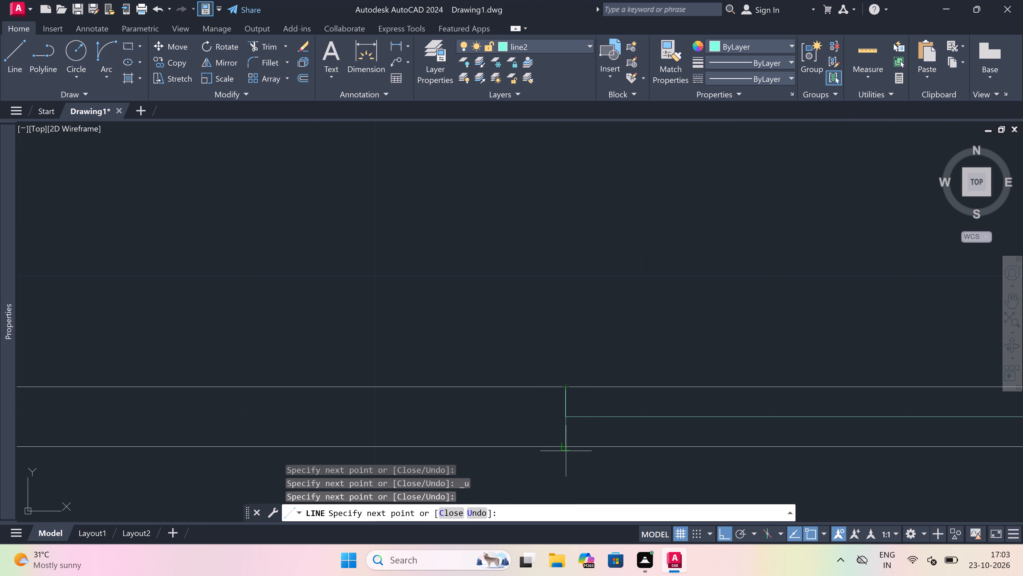
click(567, 442)
key(Escape)
scroll(550, 403, down, 4)
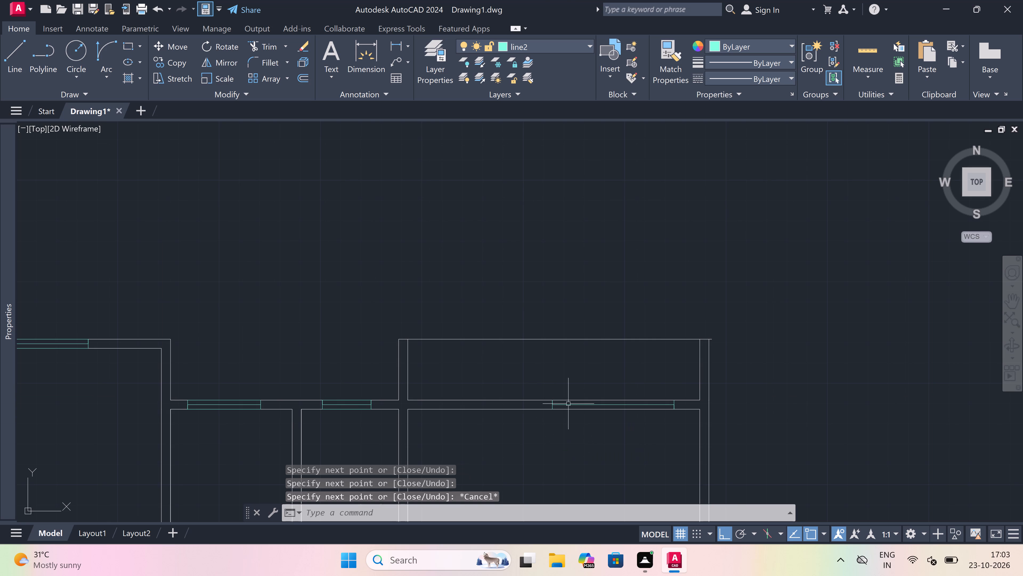
Trim both wall lines between the end lines of the far-right room's 5' window.
scroll(599, 411, up, 4)
scroll(599, 411, down, 2)
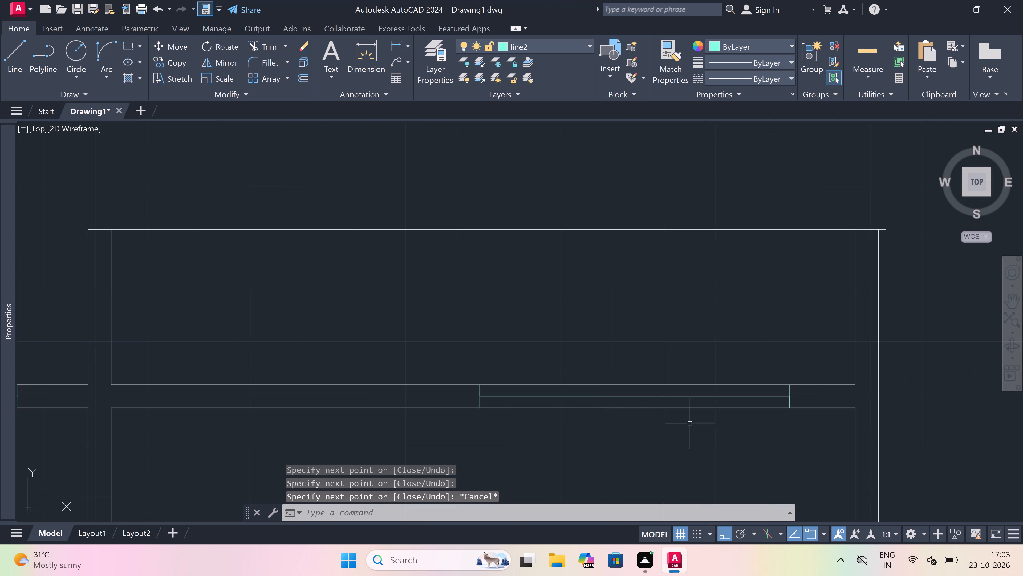
scroll(699, 418, up, 1)
key(t)
key(r)
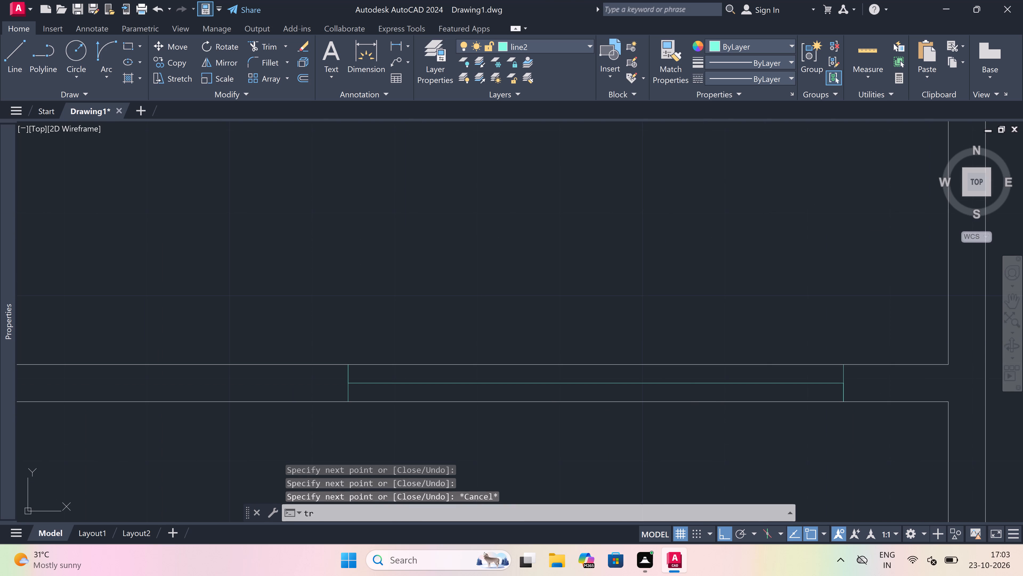
key(space)
click(683, 402)
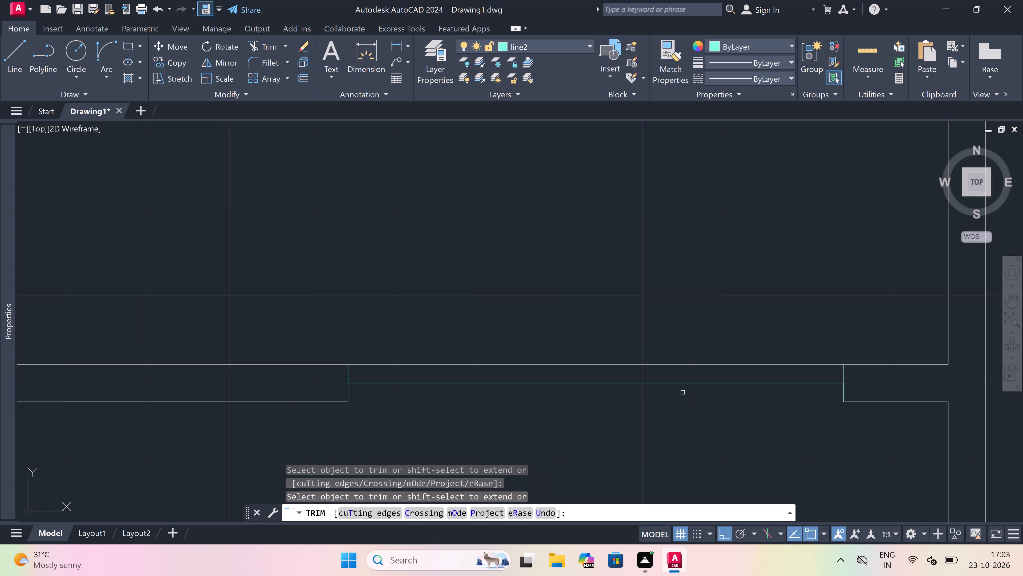
click(681, 365)
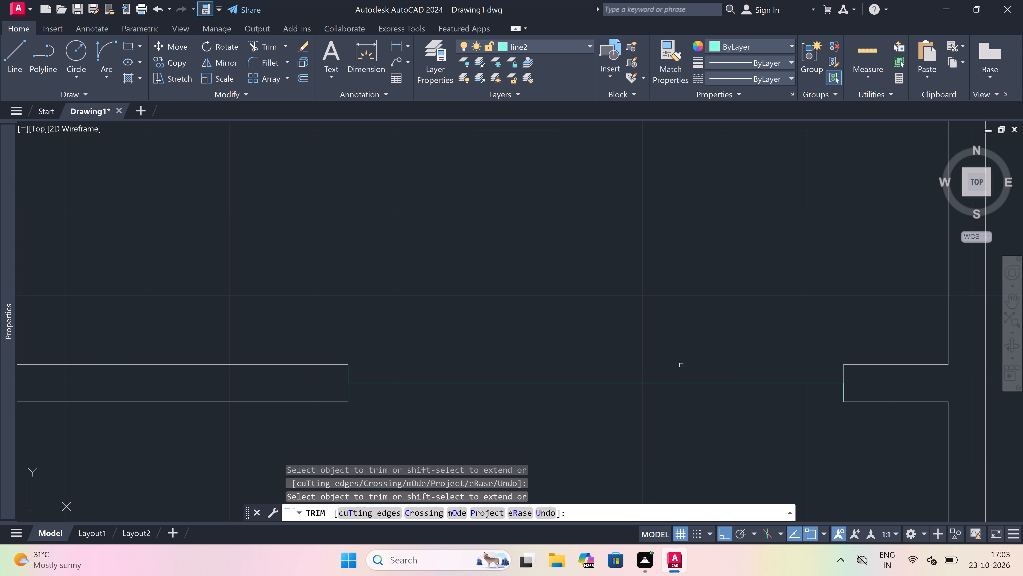
key(Escape)
Draw the upper and lower face lines of the far-right room's 5' window, between its end lines.
key(l)
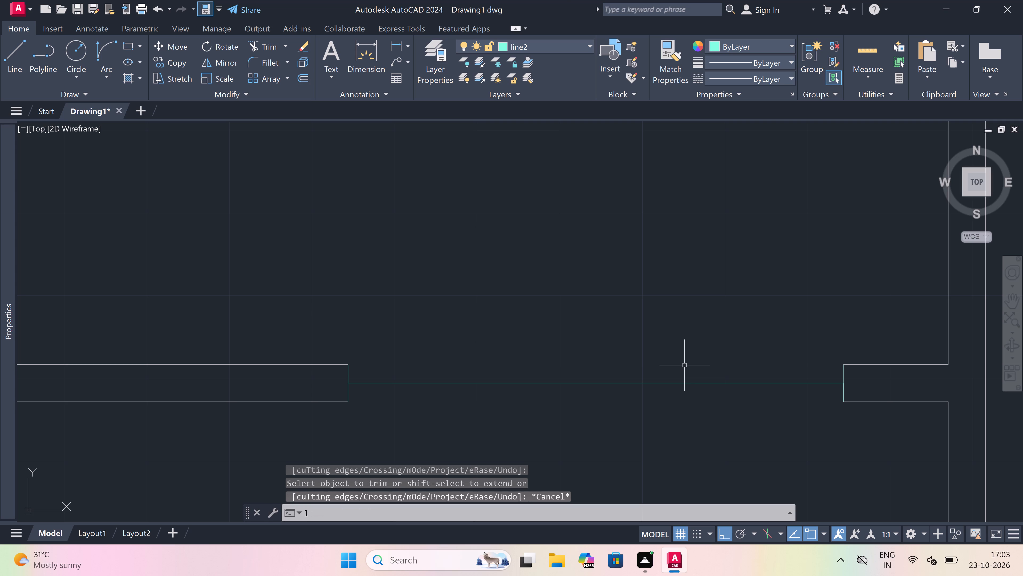
key(space)
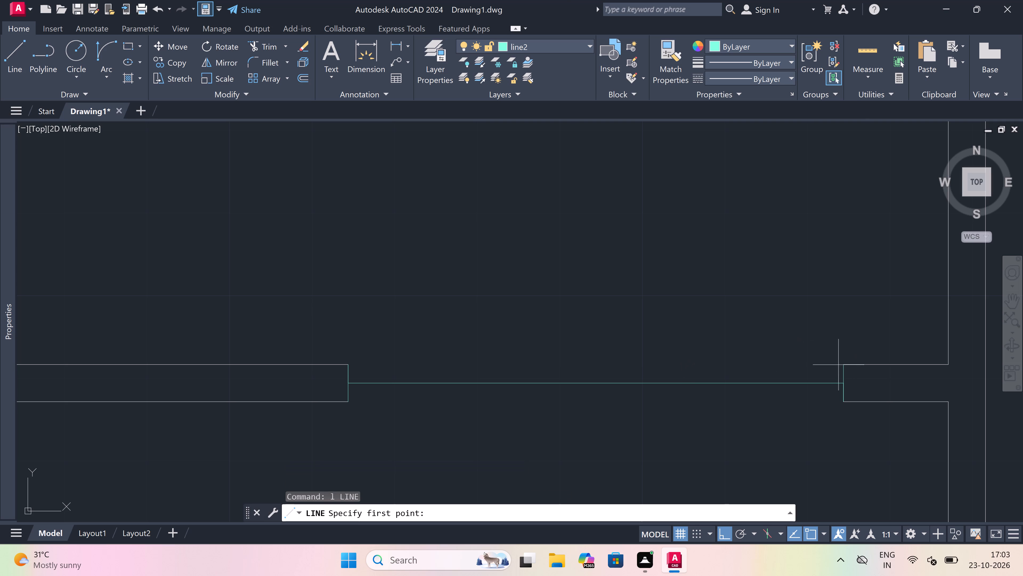
drag(848, 361, 803, 361)
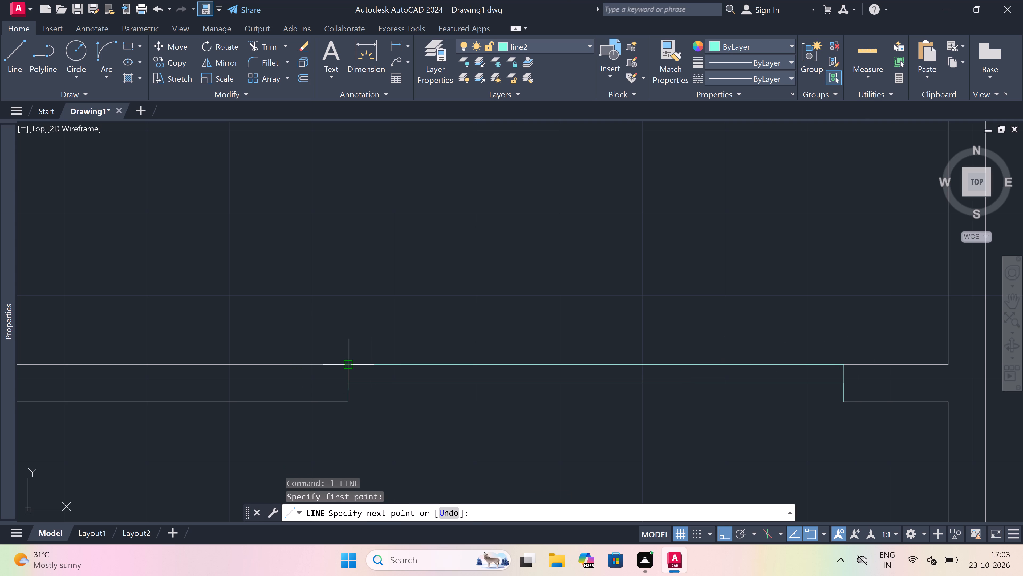
click(345, 366)
key(Escape)
key(space)
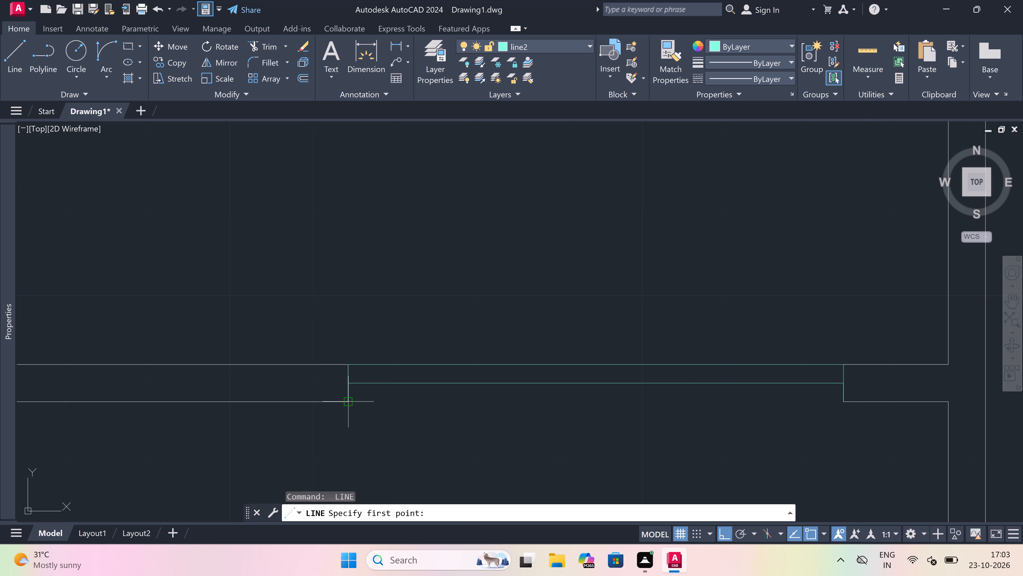
drag(347, 399, 386, 397)
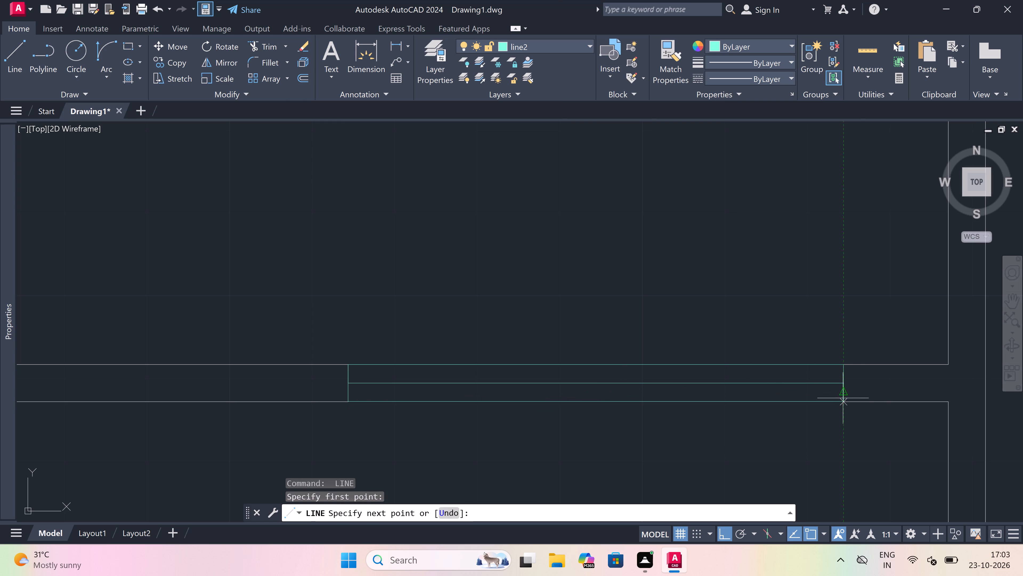
click(845, 403)
key(Escape)
Make line1 the current layer.
scroll(778, 383, down, 4)
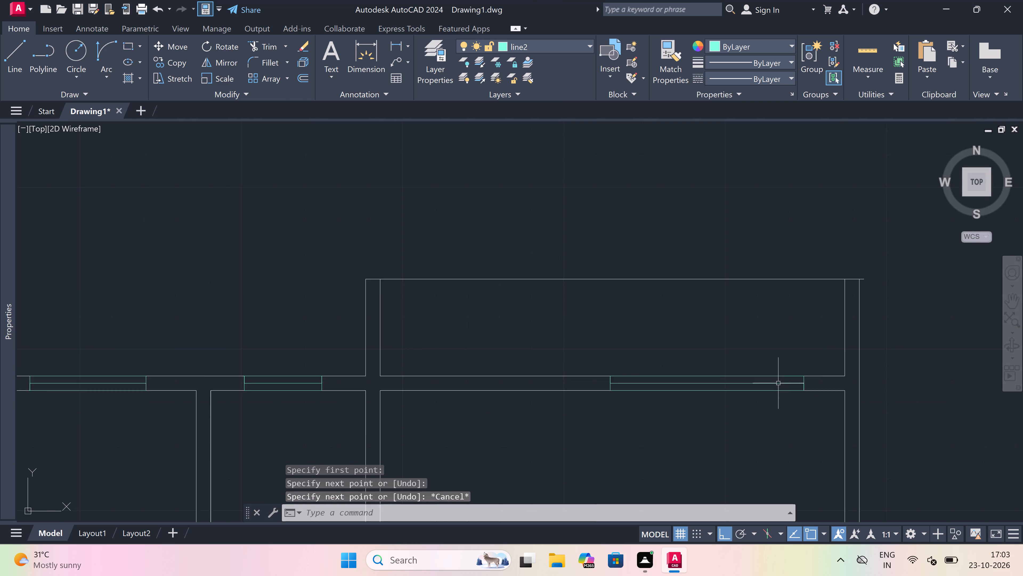
click(551, 43)
drag(545, 75, 546, 74)
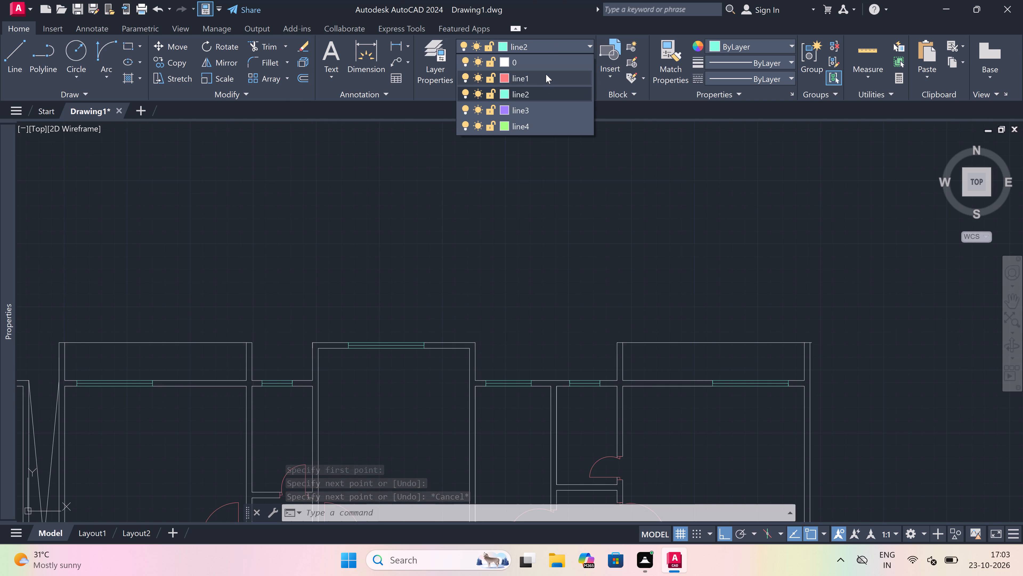
drag(546, 74, 547, 78)
Draw a door's left jamb across the far-right room's upper wall near its left end, with a 2" stub rightward from its midpoint and a 2' leaf upward.
scroll(639, 391, up, 3)
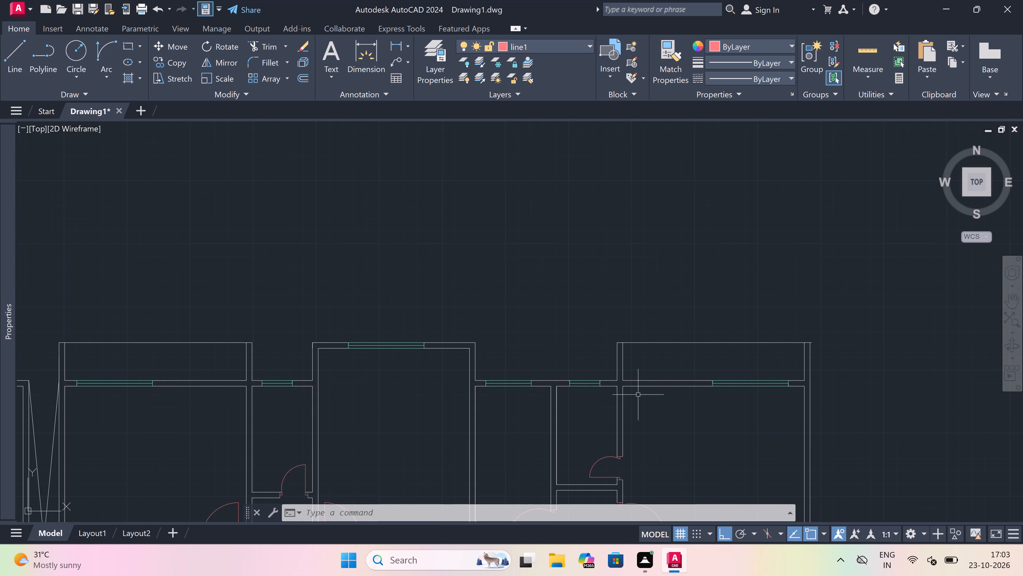
scroll(639, 390, up, 1)
key(space)
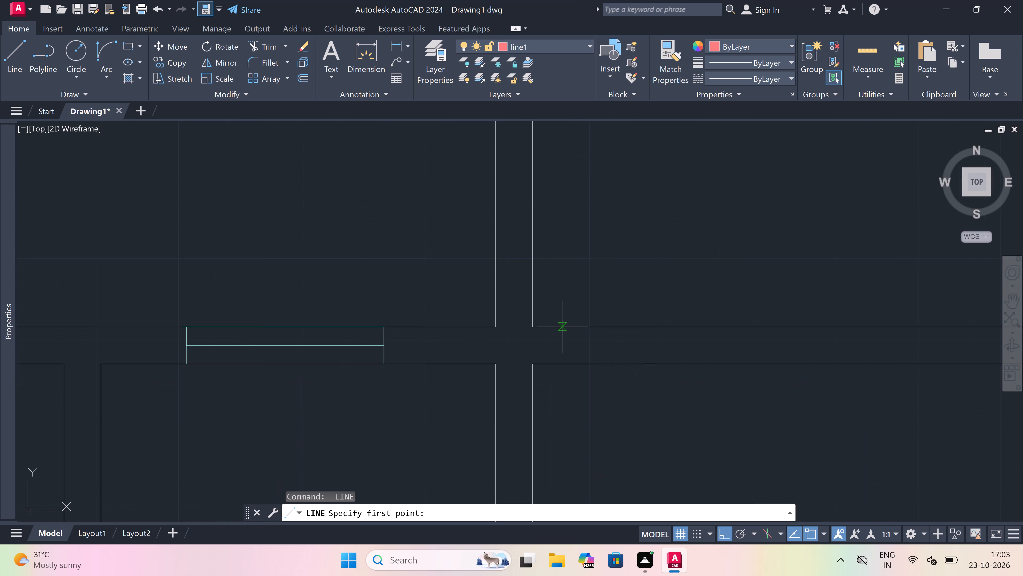
click(575, 330)
drag(575, 365, 576, 358)
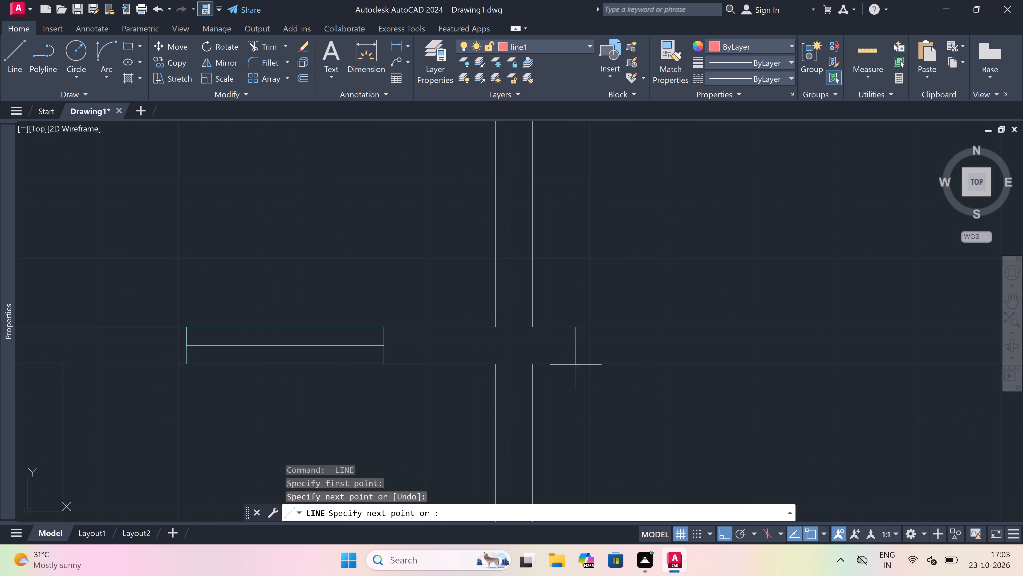
click(577, 339)
key(ctrl+z)
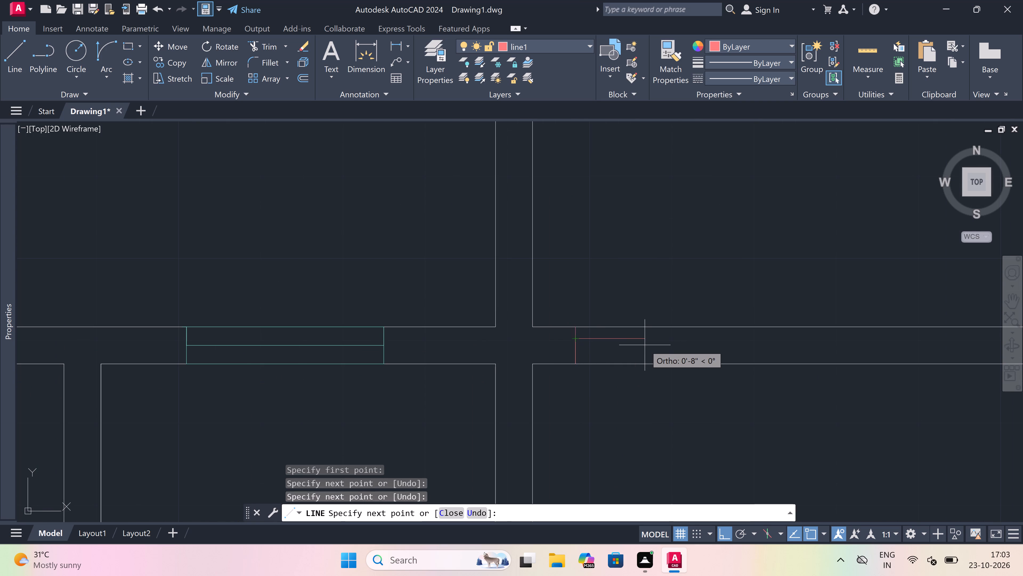
drag(577, 342, 596, 341)
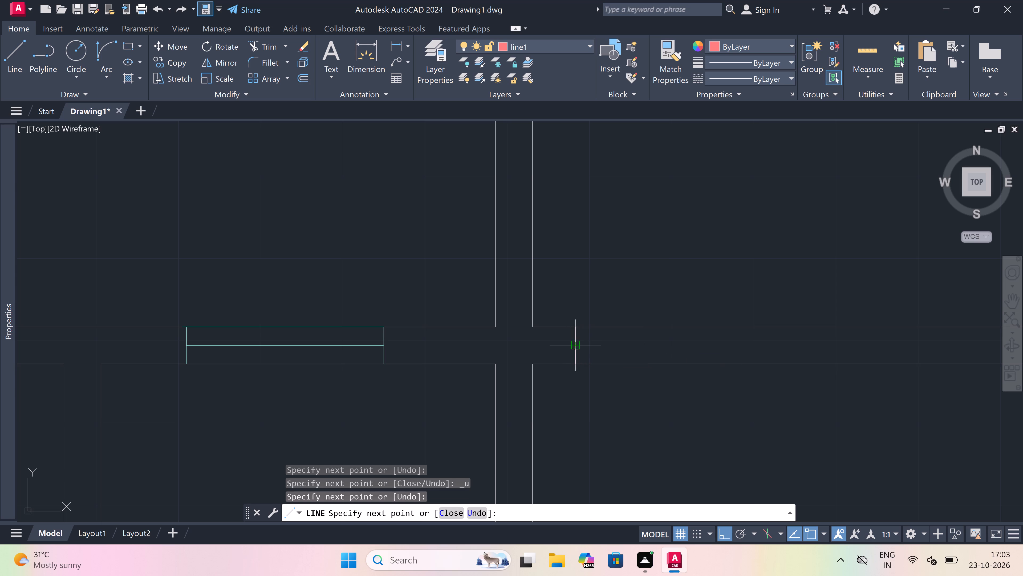
key(2)
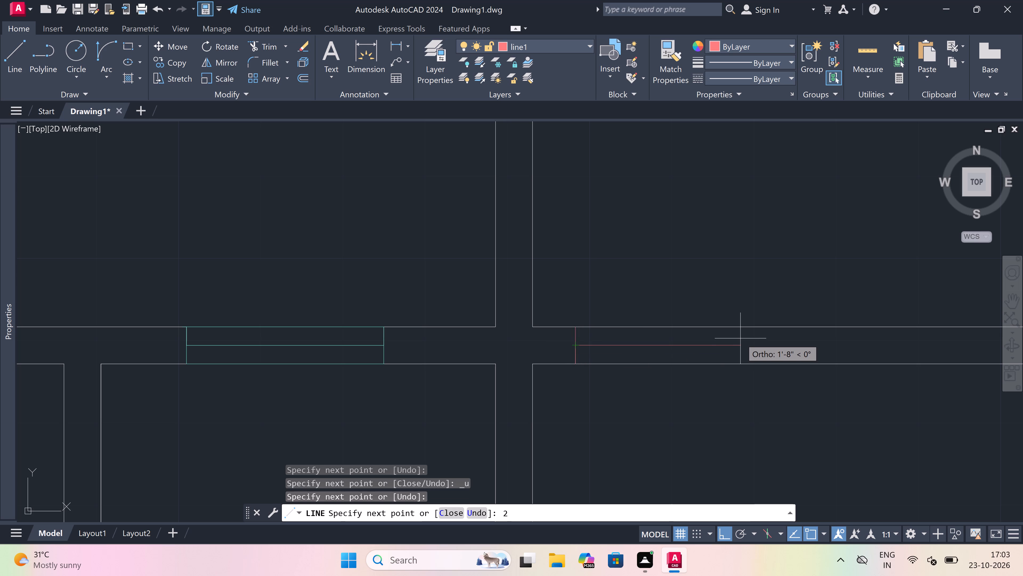
text(")
key(space)
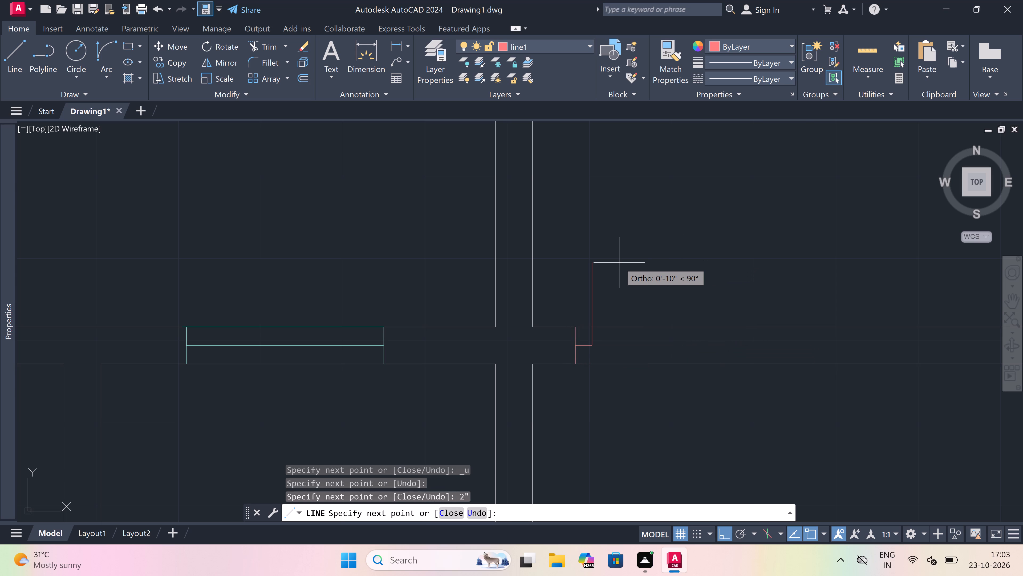
text(2')
key(space)
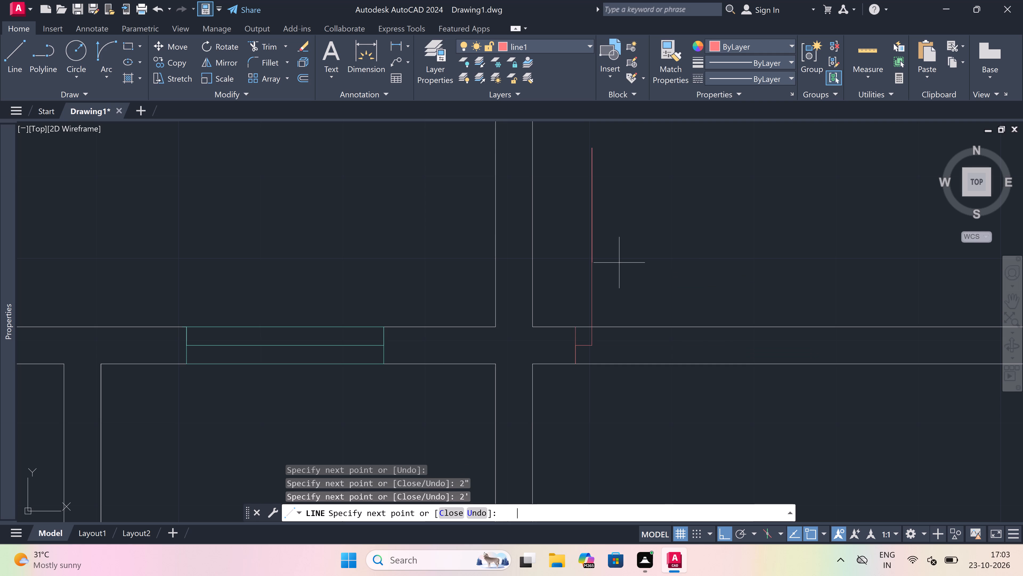
key(Escape)
Draw the door's right jamb across the same wall, with a 2" stub leftward from its midpoint.
key(space)
scroll(478, 303, down, 1)
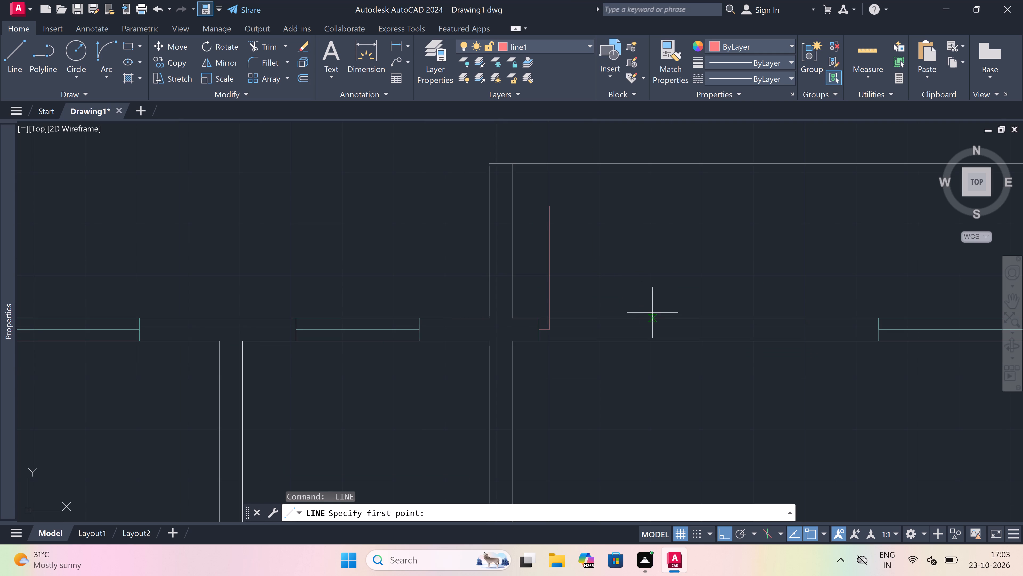
drag(661, 317, 662, 321)
drag(663, 347, 662, 349)
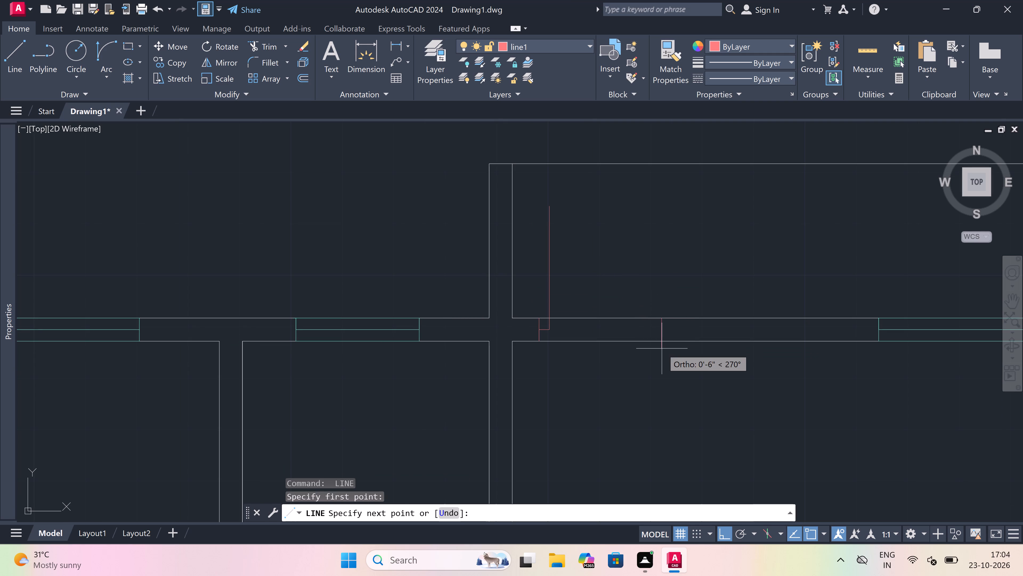
drag(662, 349, 663, 341)
scroll(660, 330, up, 3)
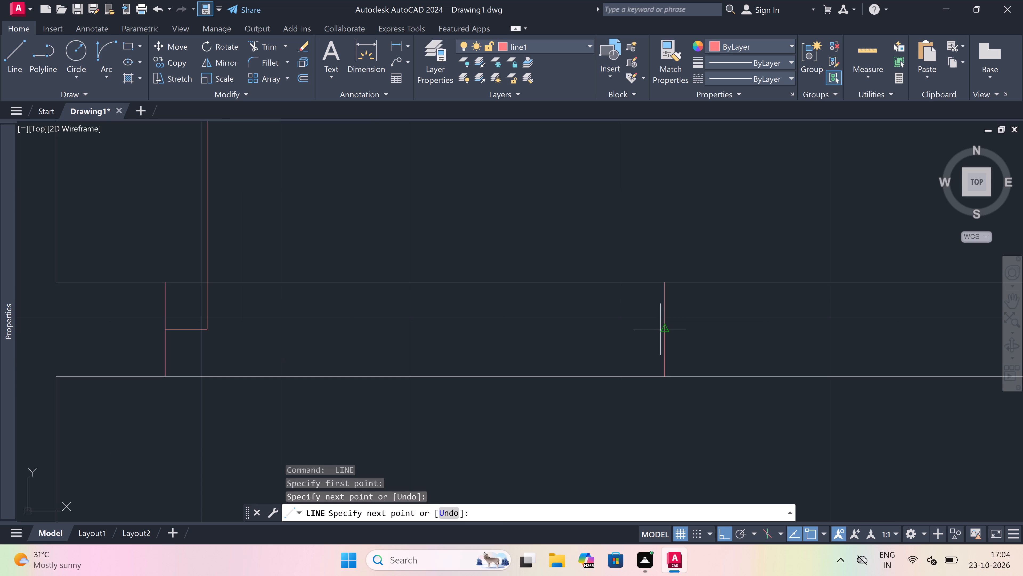
drag(661, 329, 647, 328)
key(2)
text(")
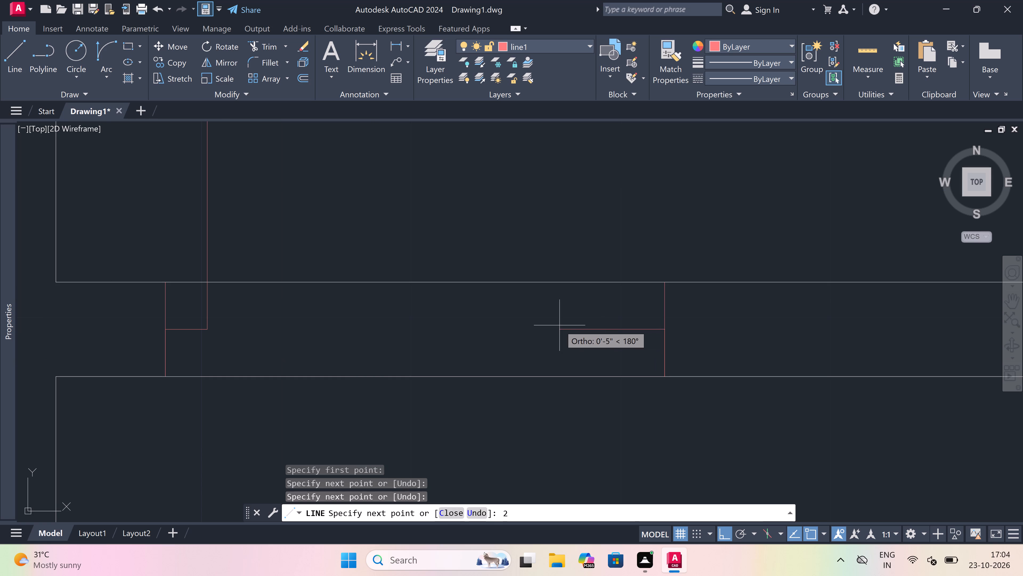
key(space)
key(Escape)
scroll(560, 325, down, 2)
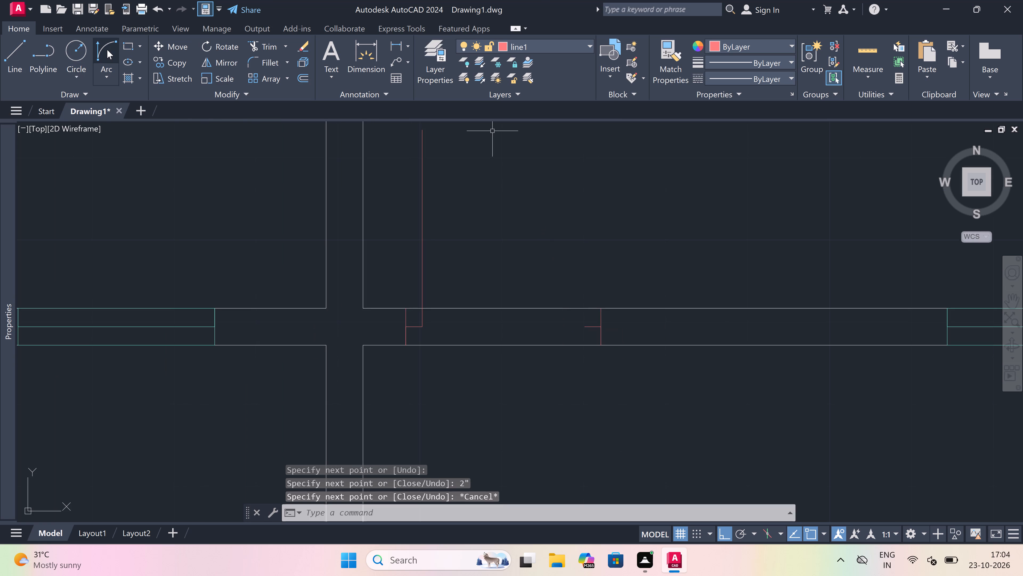
Draw the door swing as a start-end-direction arc from the leaf's top to the right stub's end, with a horizontal start tangent.
drag(107, 50, 185, 71)
drag(110, 42, 113, 42)
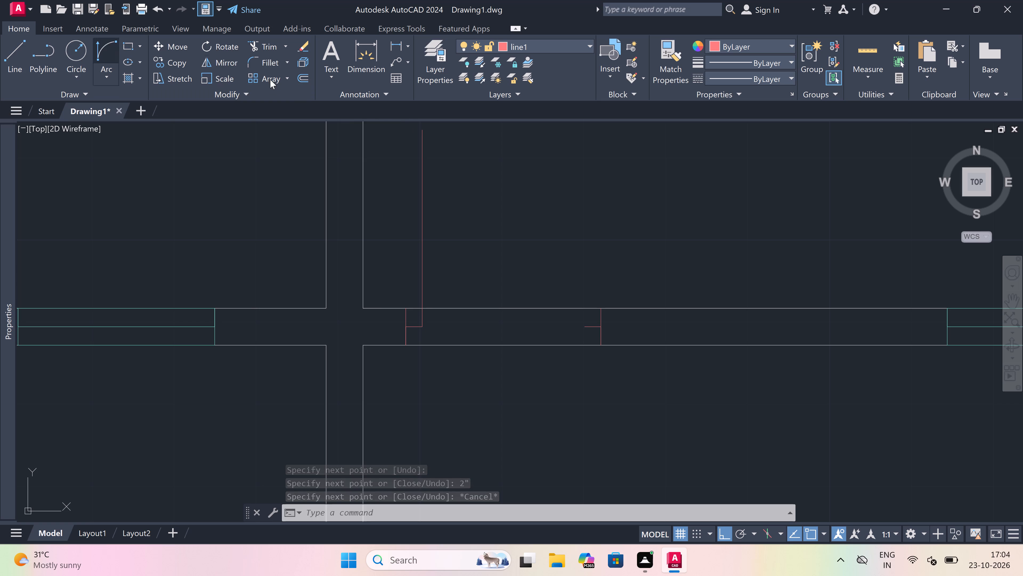
drag(424, 128, 433, 137)
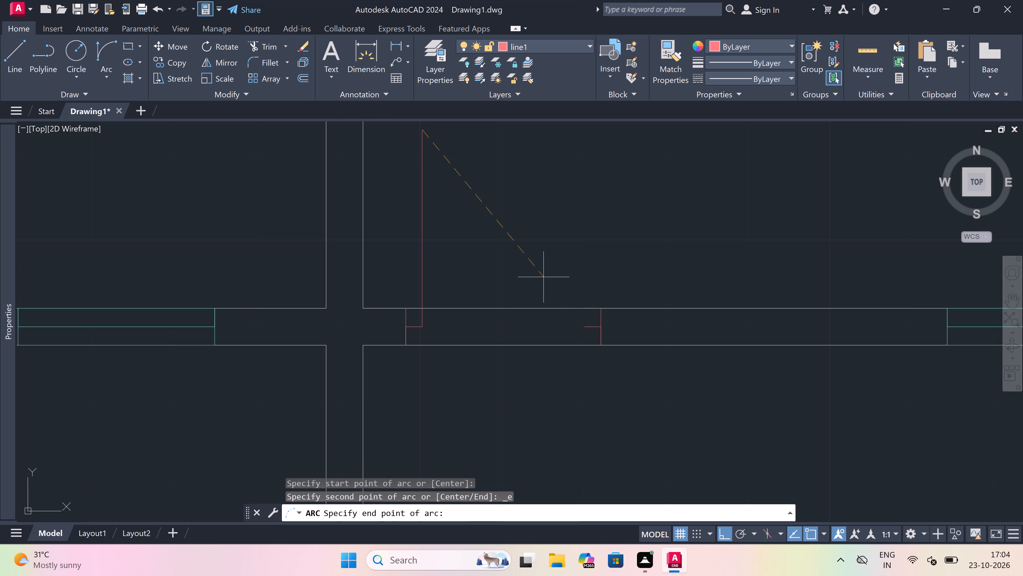
drag(583, 326, 586, 321)
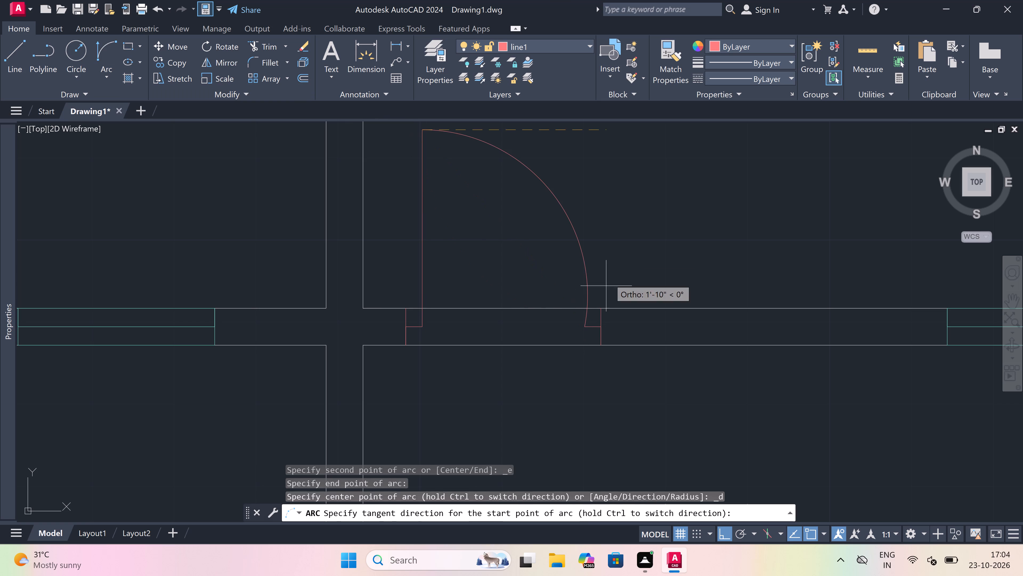
click(629, 242)
Trim both wall lines across the new door opening between its jambs.
key(t)
key(r)
key(space)
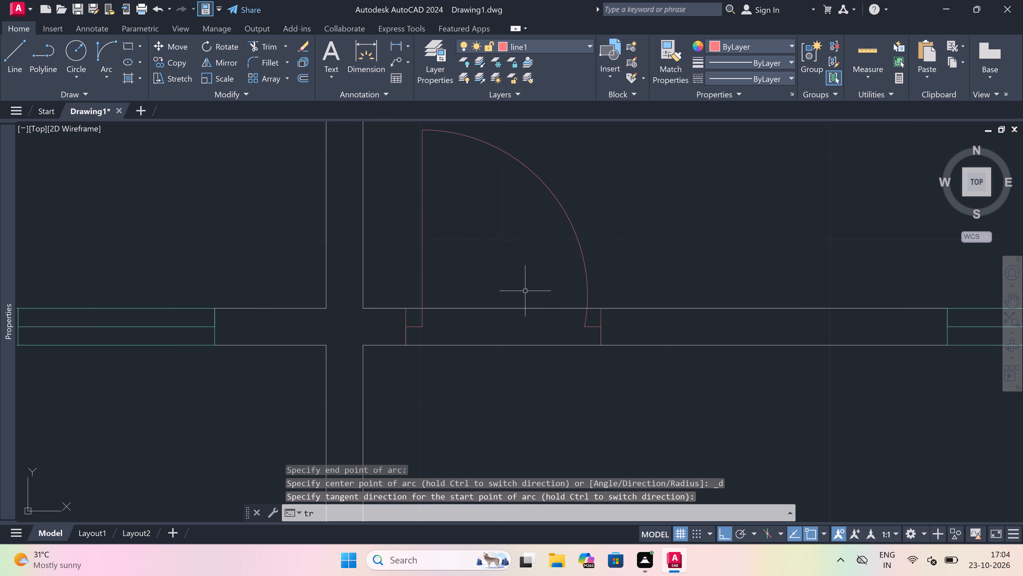
drag(522, 290, 522, 305)
drag(501, 412, 501, 402)
key(Escape)
scroll(499, 317, down, 5)
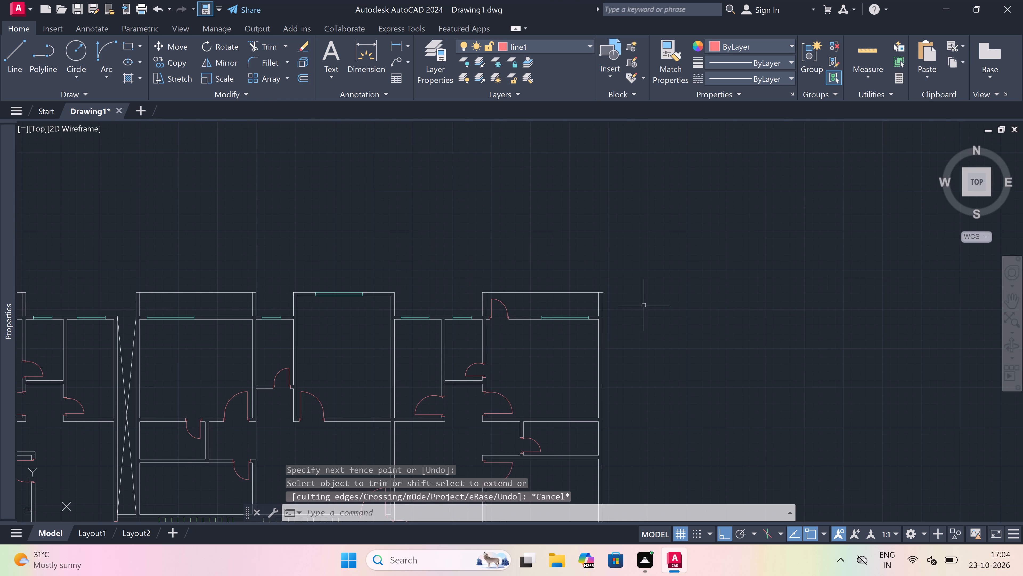
Draw a door's right jamb near the right end of the upper wall of the room beside the crossed shaft, with a 2" leftward stub and 2' upward leaf.
scroll(680, 299, down, 1)
scroll(425, 301, up, 1)
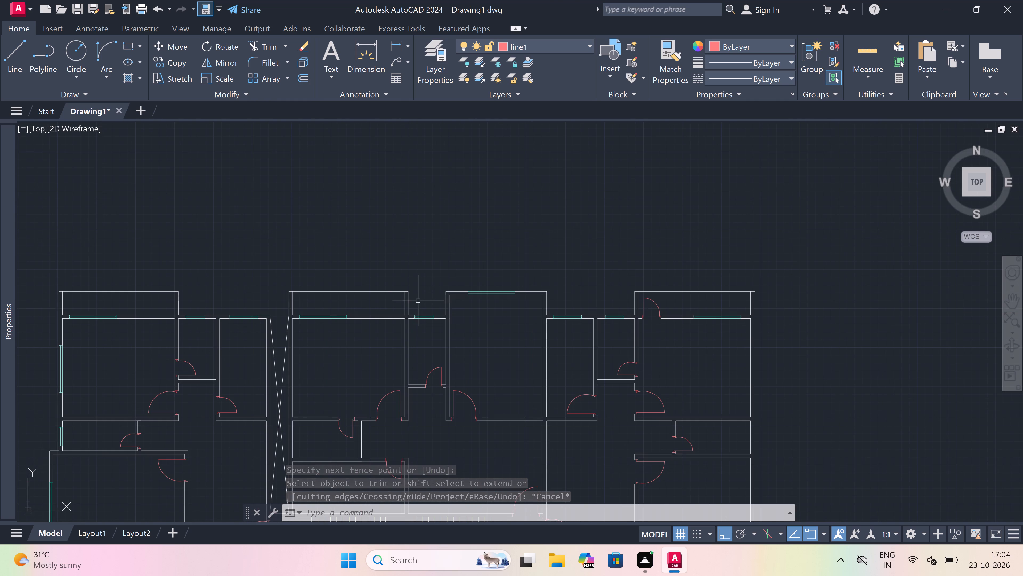
scroll(335, 326, up, 4)
key(l)
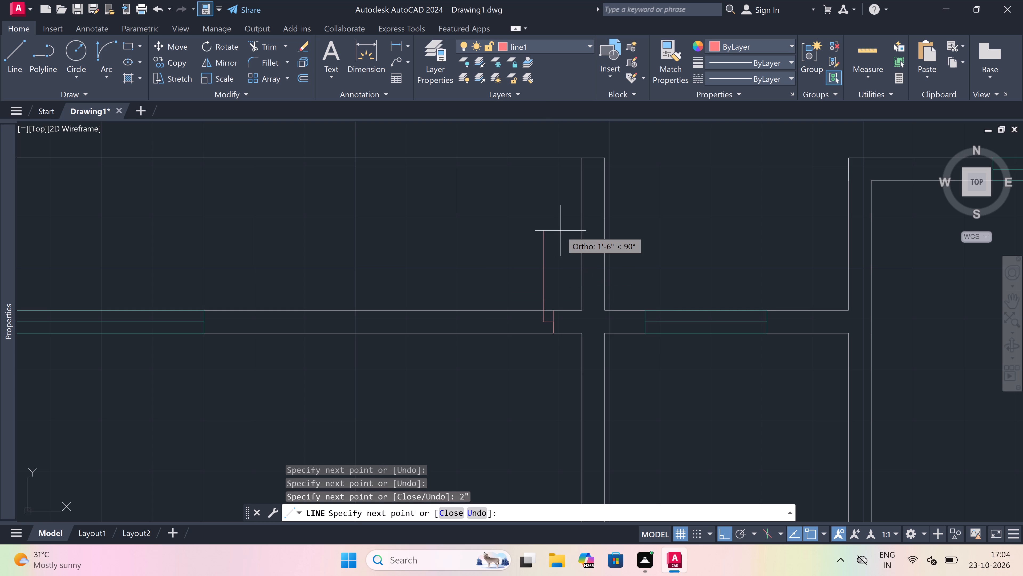
text(2')
key(space)
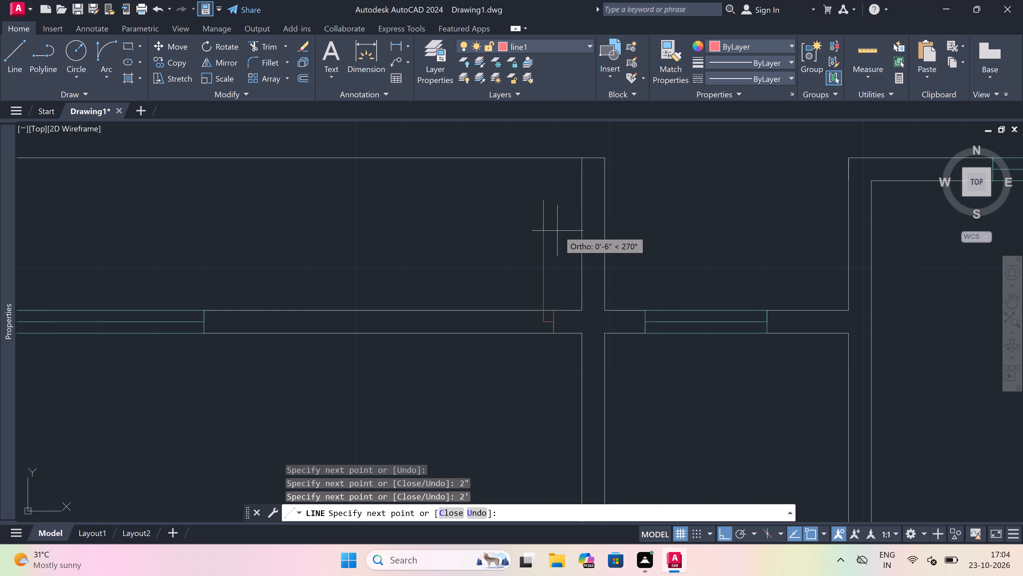
key(Escape)
Draw the door's left jamb across the same wall, with a 2" stub rightward from its midpoint.
key(space)
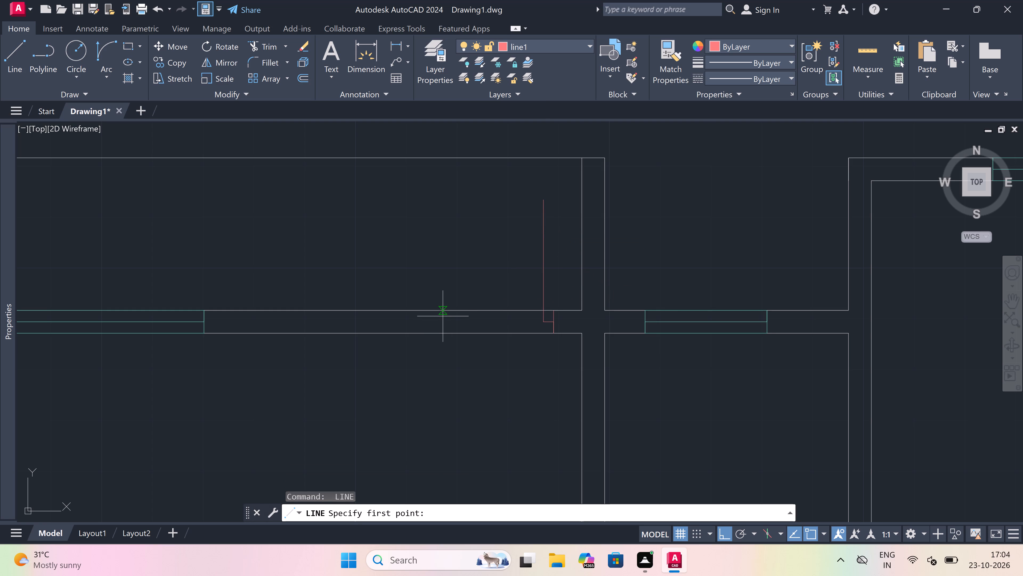
click(442, 309)
click(441, 328)
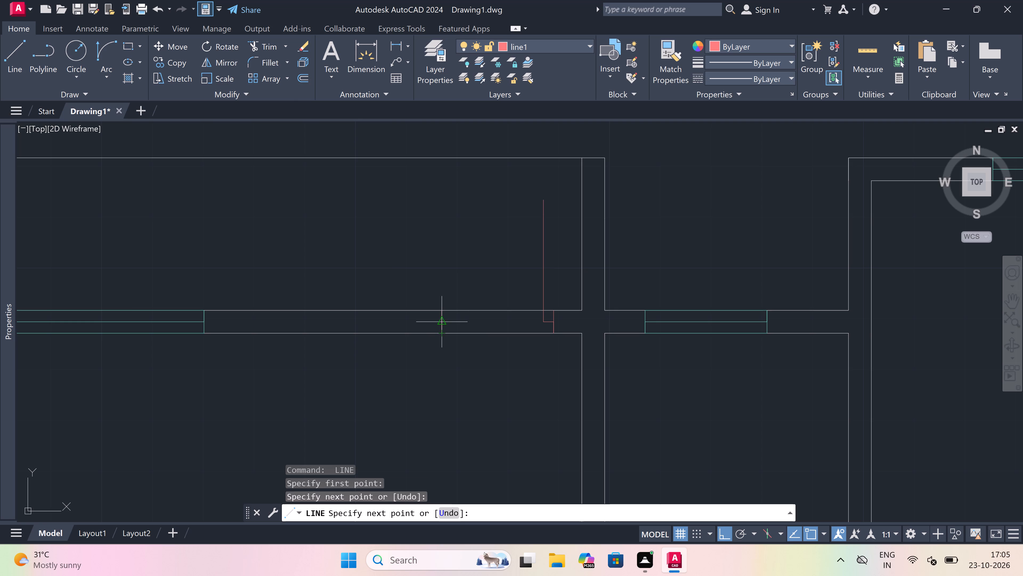
click(442, 324)
scroll(458, 318, up, 3)
key(2)
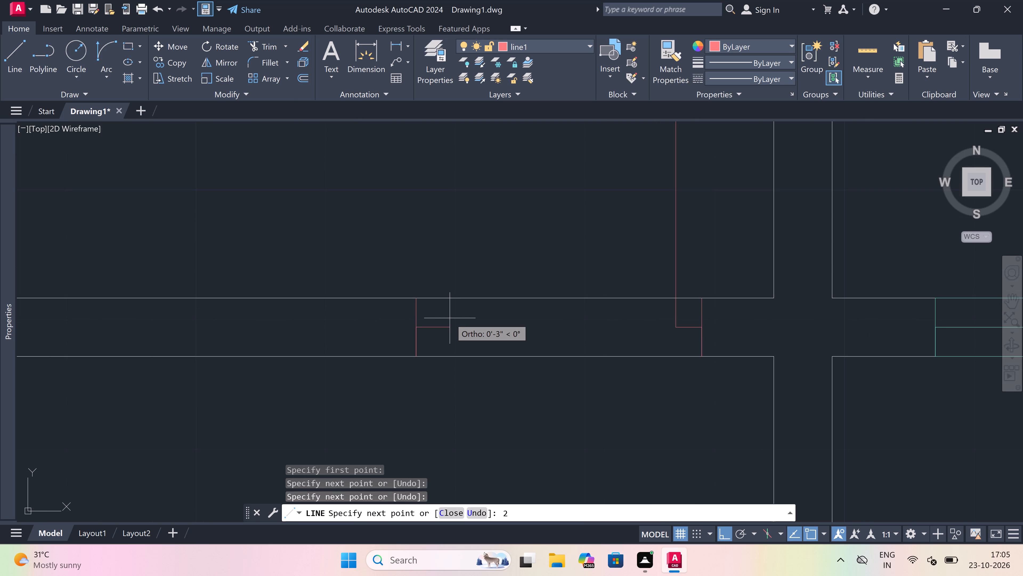
text(")
key(space)
key(Escape)
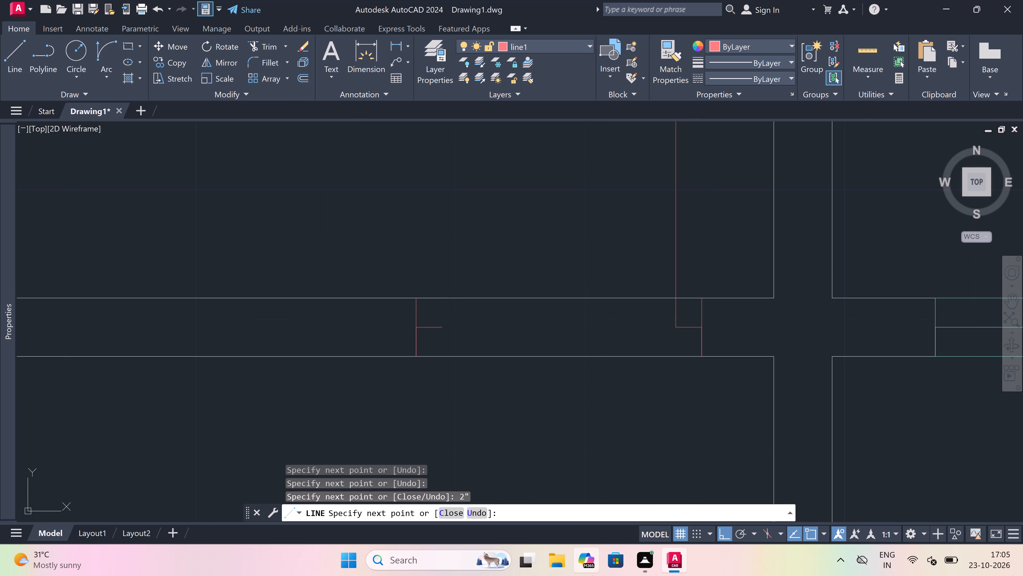
Draw the door swing as a start-end-direction arc from the leaf's top to the left stub's end, with a horizontal start tangent.
scroll(592, 574, down, 3)
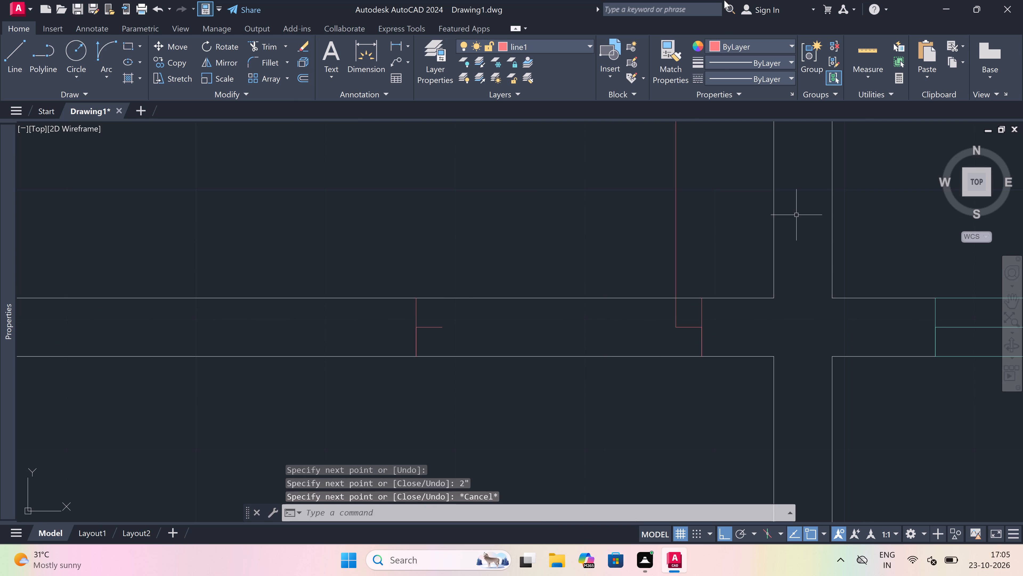
scroll(479, 264, down, 2)
scroll(522, 214, up, 1)
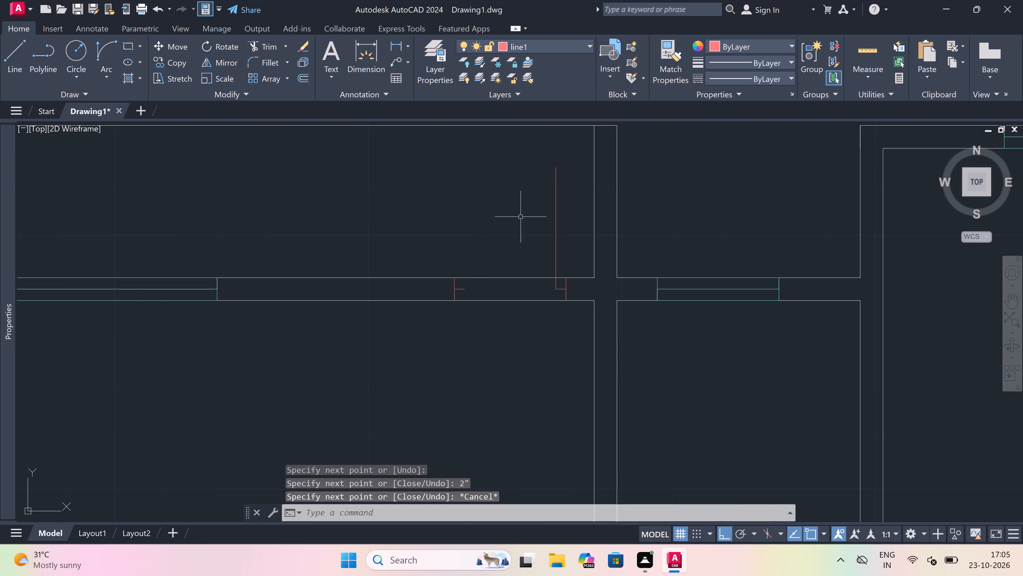
drag(100, 48, 106, 48)
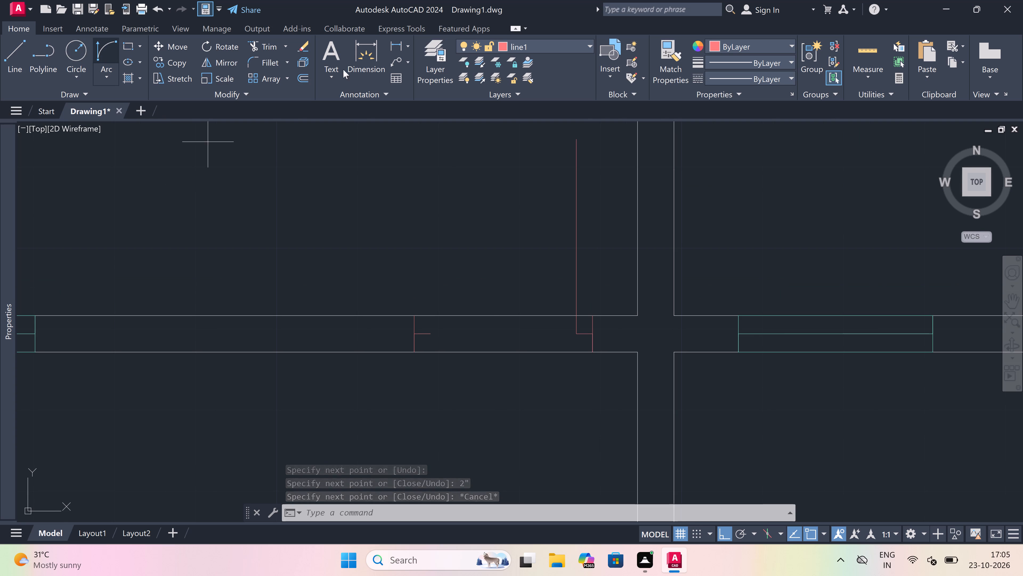
click(583, 139)
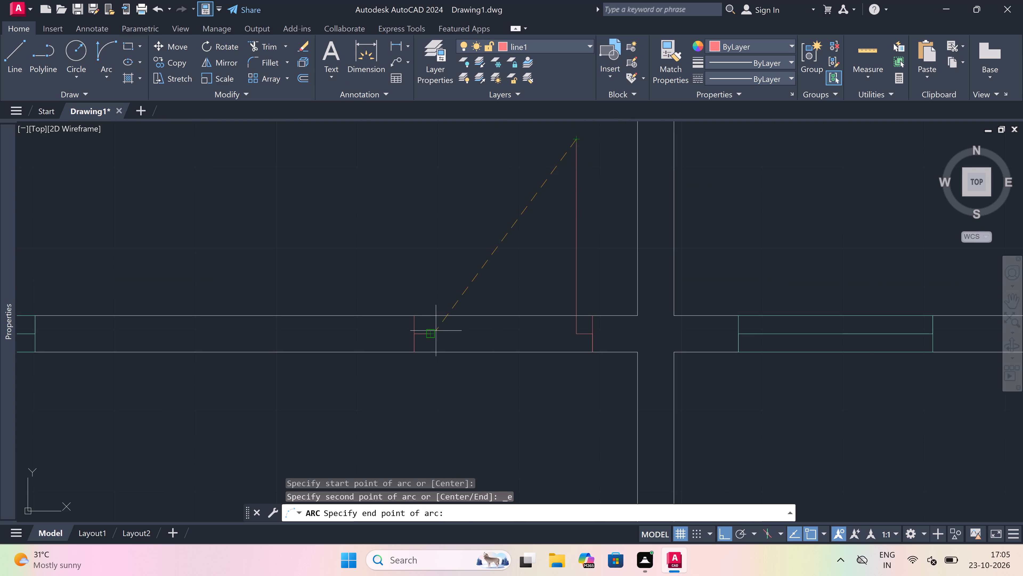
click(429, 333)
drag(351, 223, 354, 224)
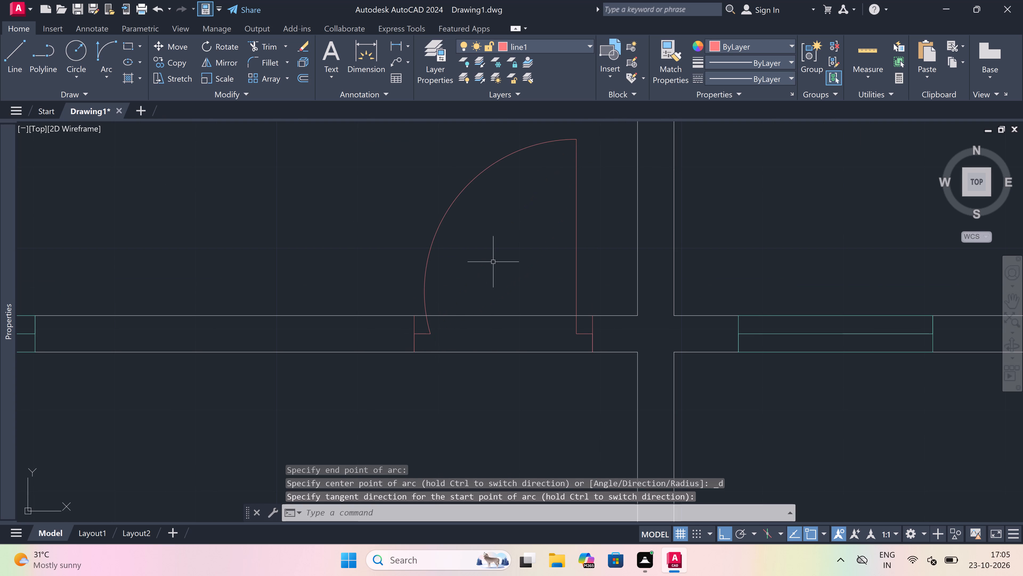
Trim both wall lines across the new door opening beside the crossed shaft's room corner.
key(t)
key(r)
key(space)
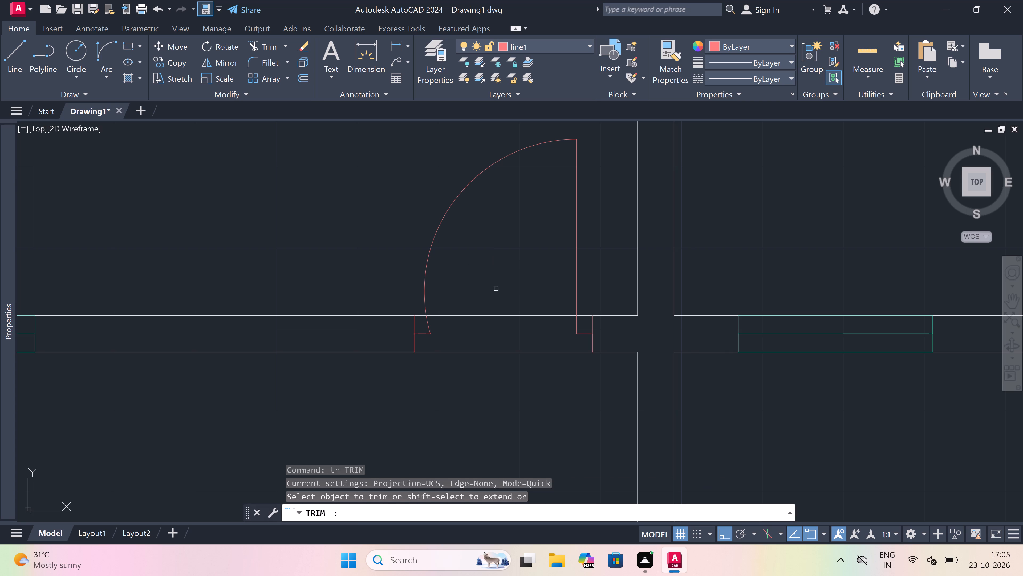
drag(496, 289, 497, 298)
drag(497, 412, 497, 402)
key(Escape)
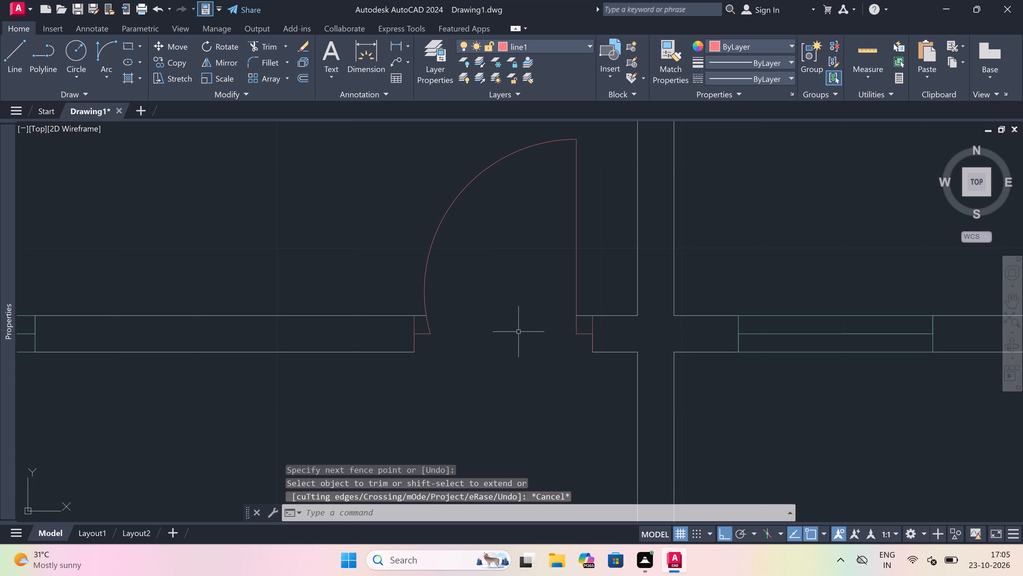
Draw a door's right jamb across the far-left room's upper wall near its right end, with a 2" stub leftward from its midpoint and a 2' leaf upward.
scroll(518, 332, down, 6)
scroll(344, 327, up, 4)
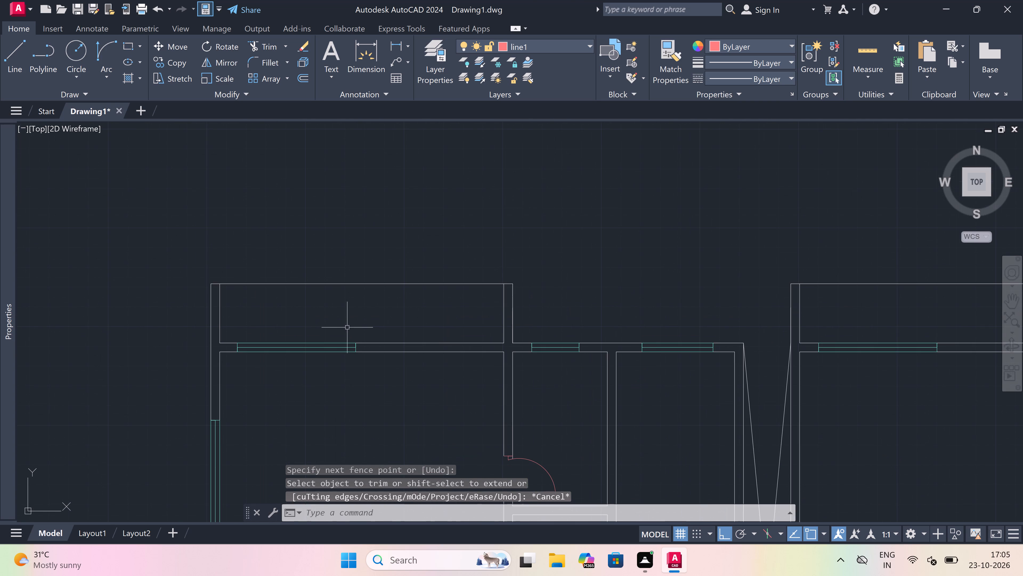
scroll(381, 340, up, 2)
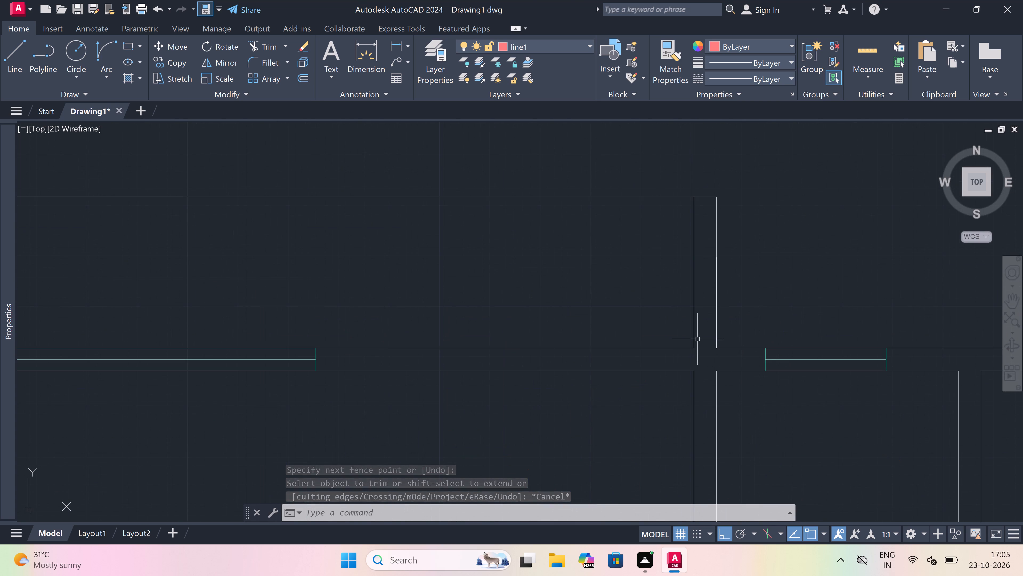
key(l)
key(space)
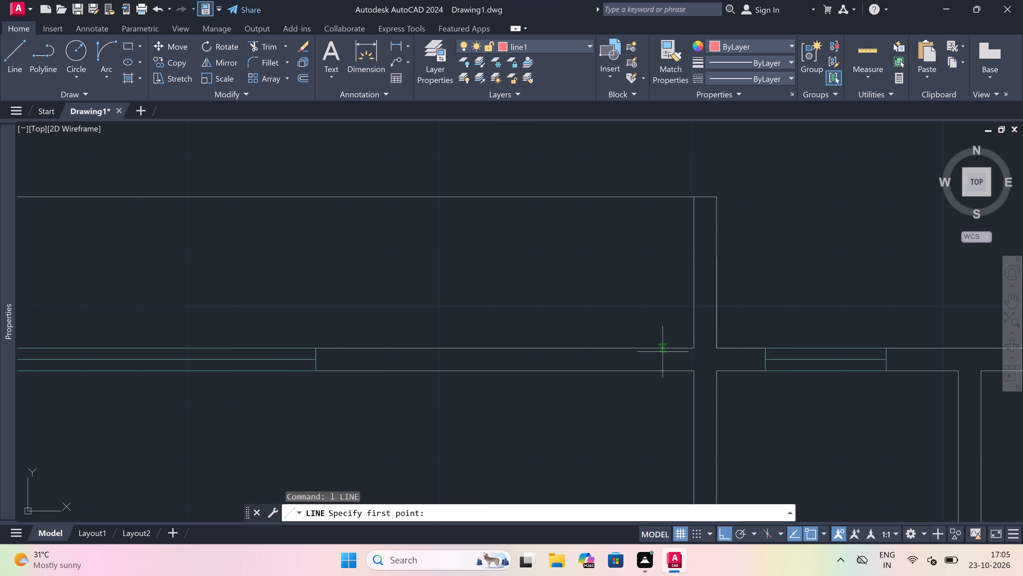
click(673, 348)
click(674, 373)
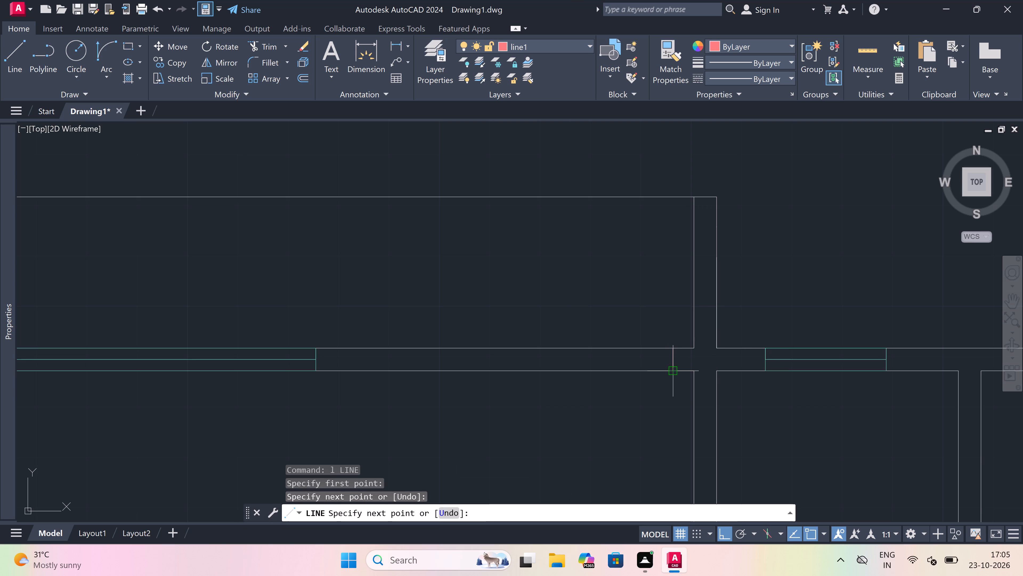
click(675, 362)
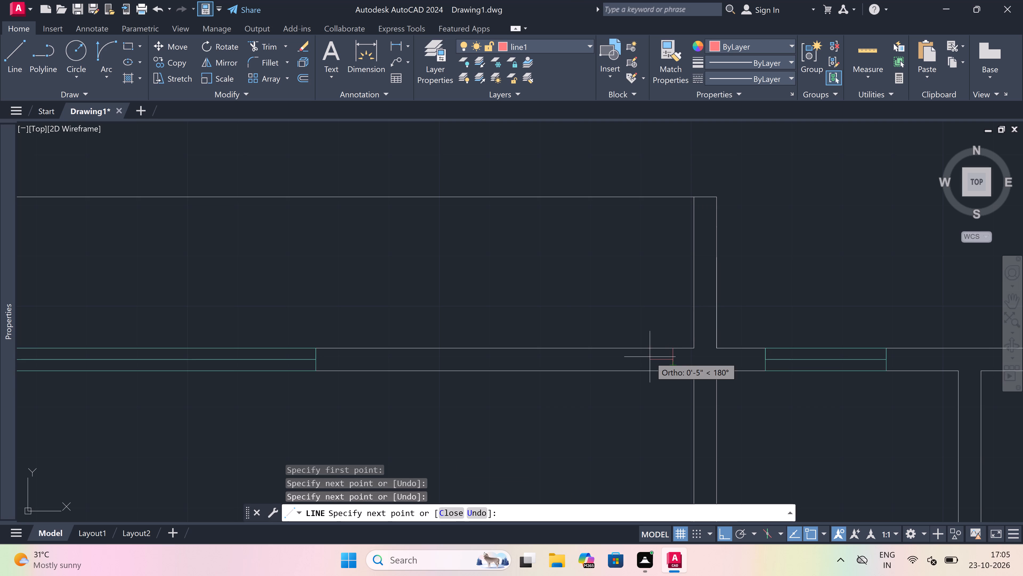
text(2")
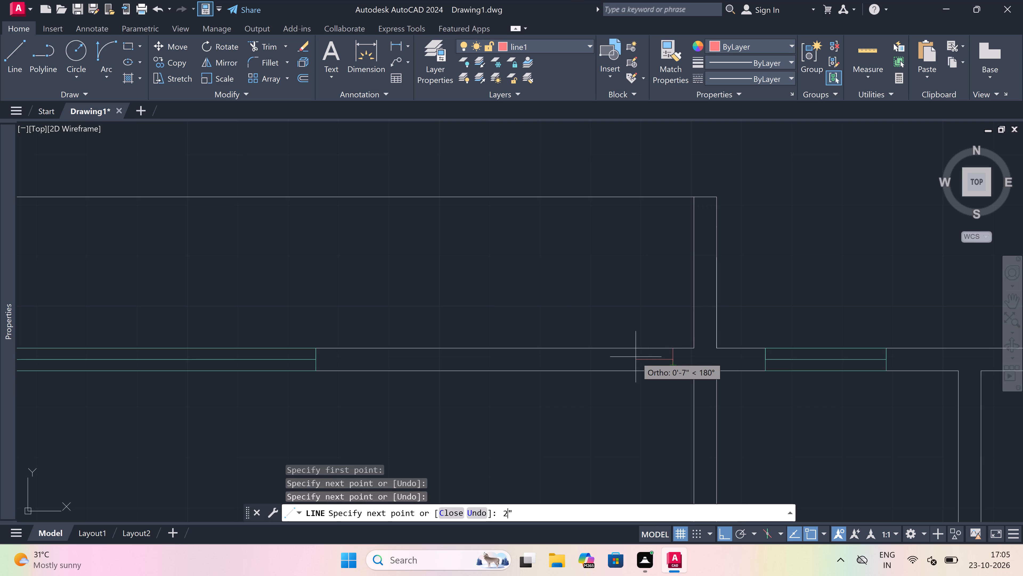
key(space)
text(2')
key(space)
key(Escape)
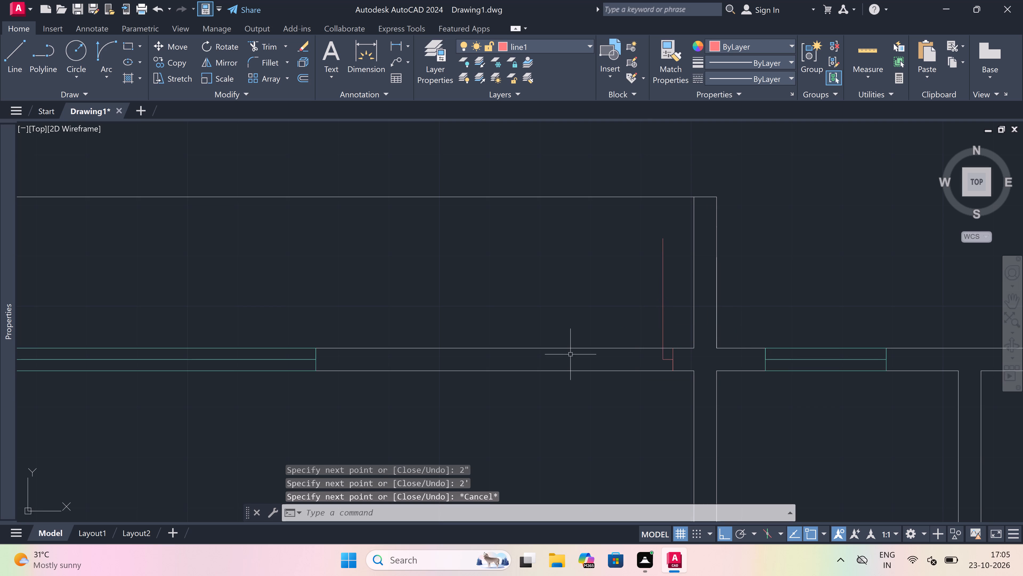
Draw the far-left room door's left jamb across the same wall, with a 2" stub rightward from its midpoint.
key(space)
click(567, 349)
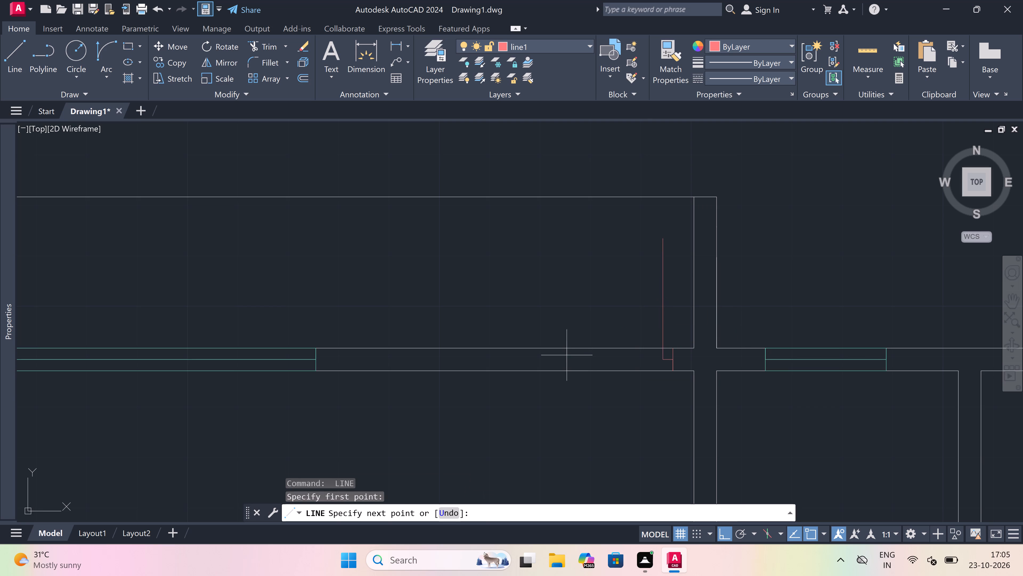
click(568, 369)
click(568, 354)
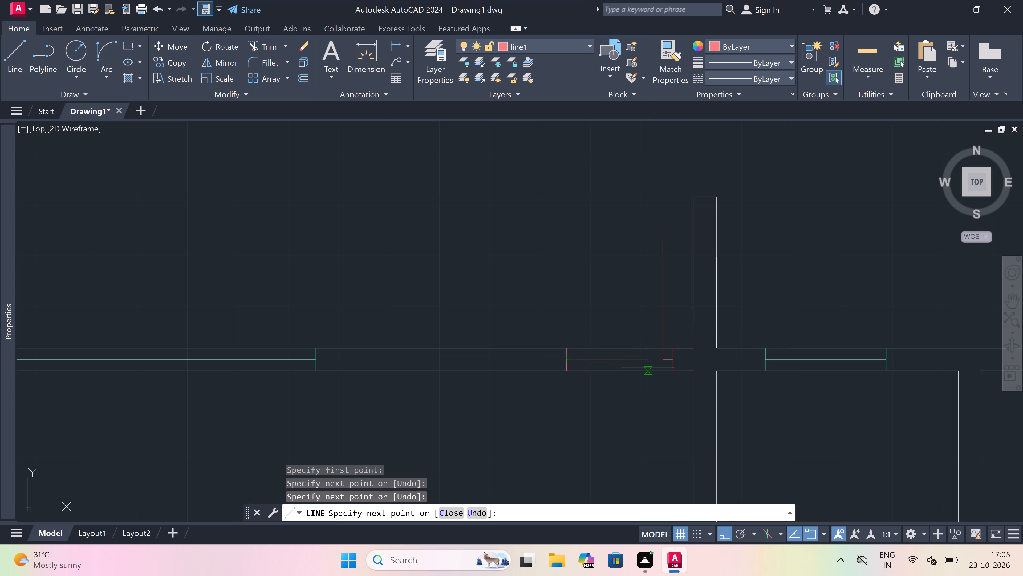
key(2)
text(")
key(space)
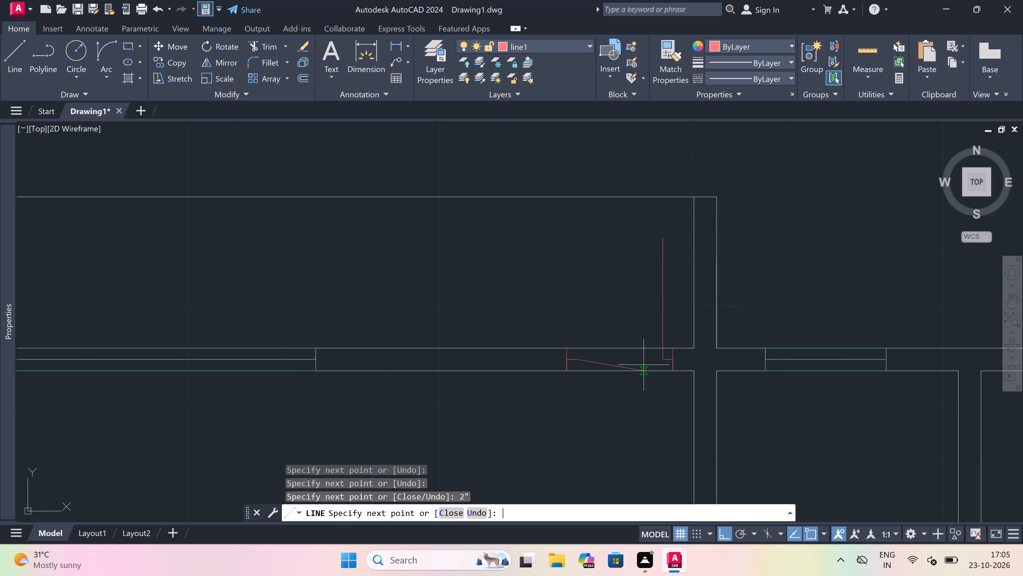
key(Escape)
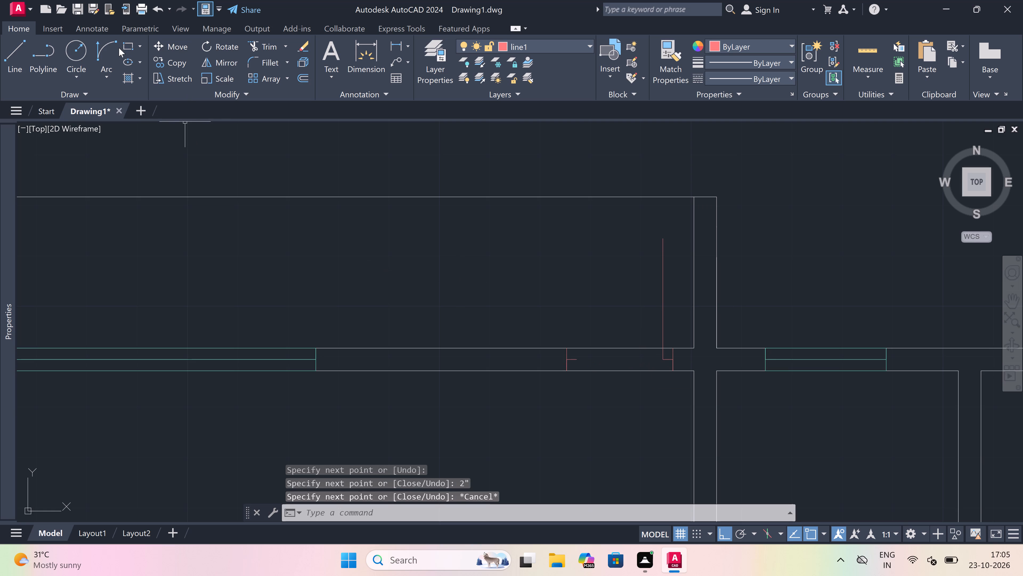
Draw this door's swing as a start-end-direction arc from the leaf's top to the left stub's end, with a horizontal start tangent.
click(105, 54)
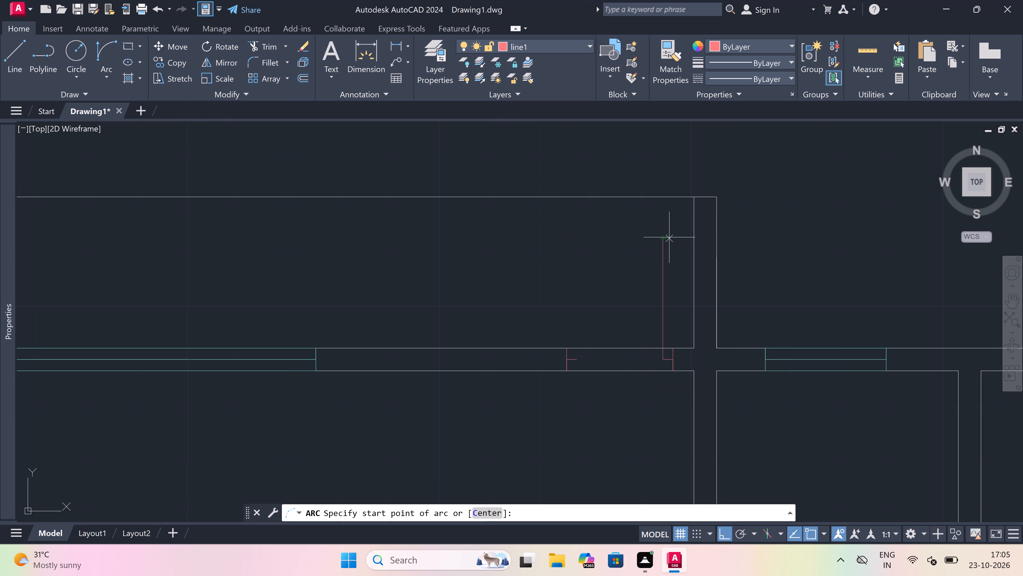
drag(667, 235, 658, 252)
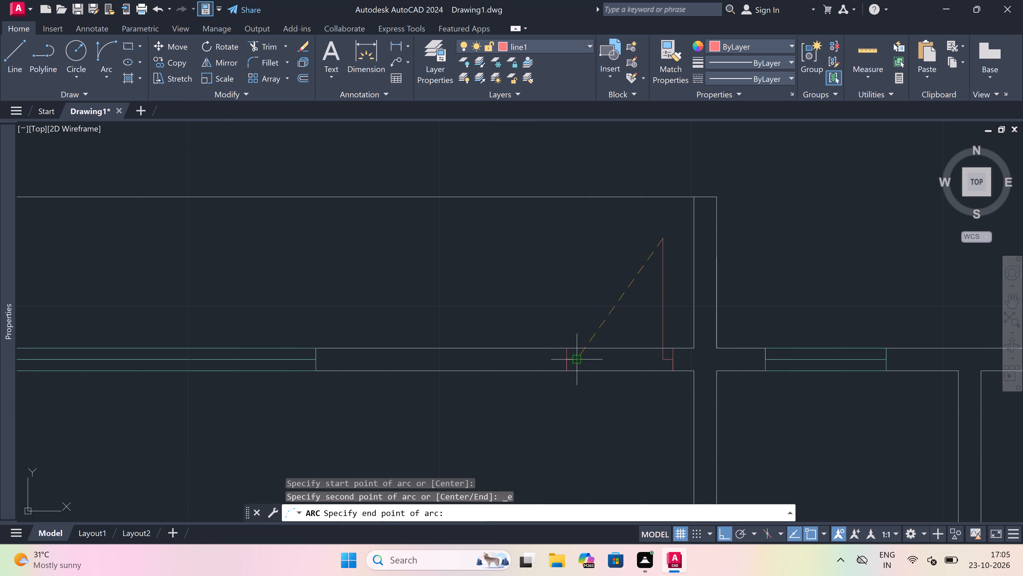
click(577, 360)
drag(536, 305, 541, 307)
Trim both wall lines across the far-left room's new upper door opening.
text(tr)
key(space)
drag(626, 334, 626, 339)
click(597, 410)
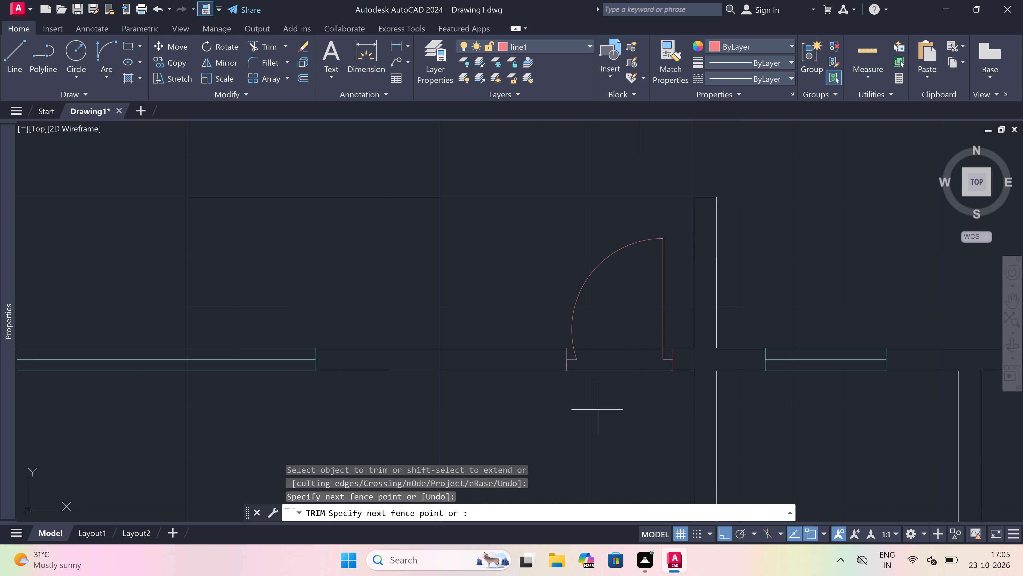
click(608, 335)
key(Escape)
Draw a door's right jamb across the bottom far-left room's lower wall near its right end, with a 2" stub leftward from its midpoint and a 2' leaf downward.
scroll(585, 297, down, 2)
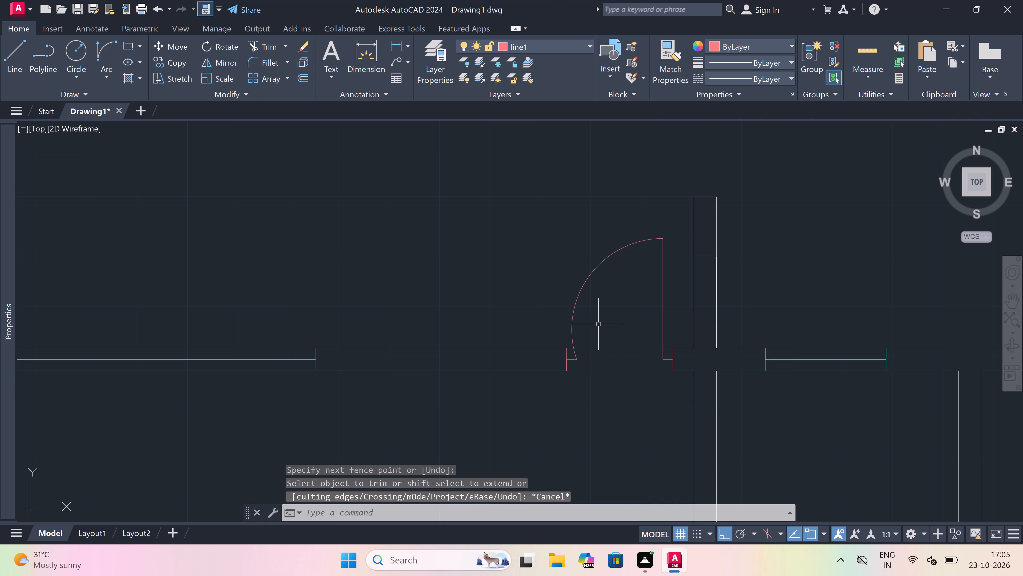
scroll(585, 297, down, 3)
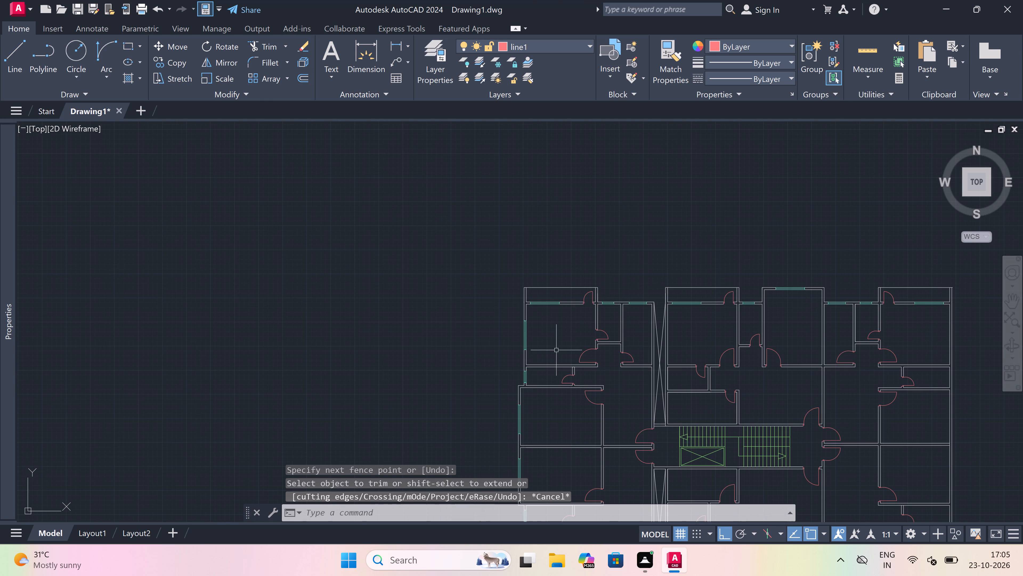
scroll(567, 303, down, 3)
scroll(557, 386, up, 1)
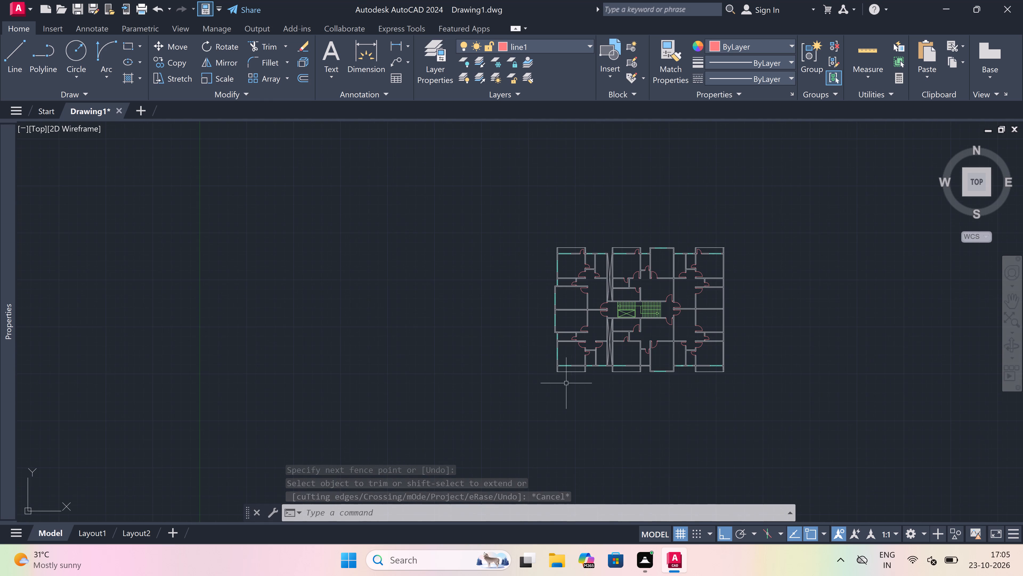
scroll(593, 360, up, 1)
scroll(578, 376, up, 5)
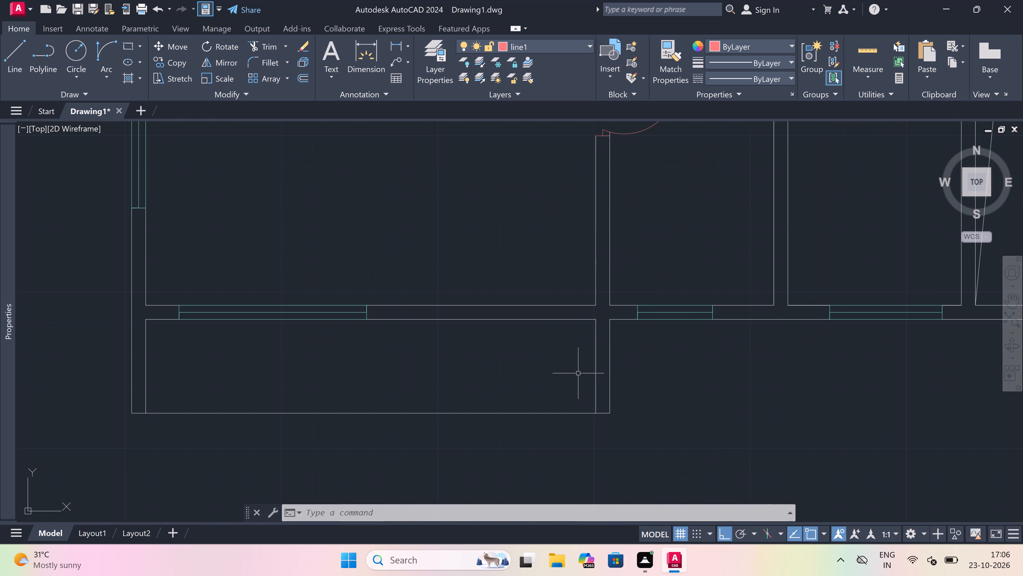
key(l)
key(space)
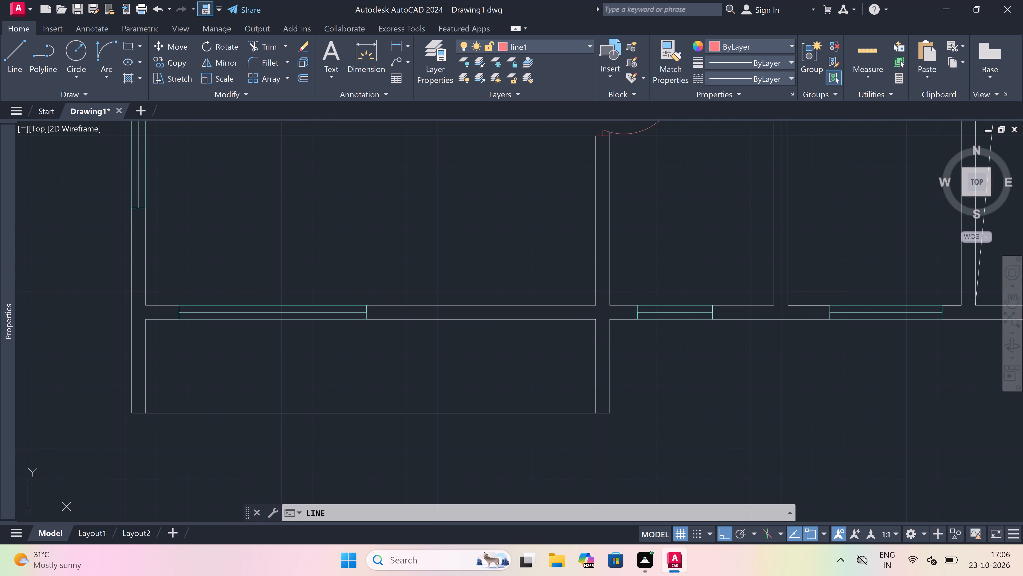
scroll(587, 313, up, 1)
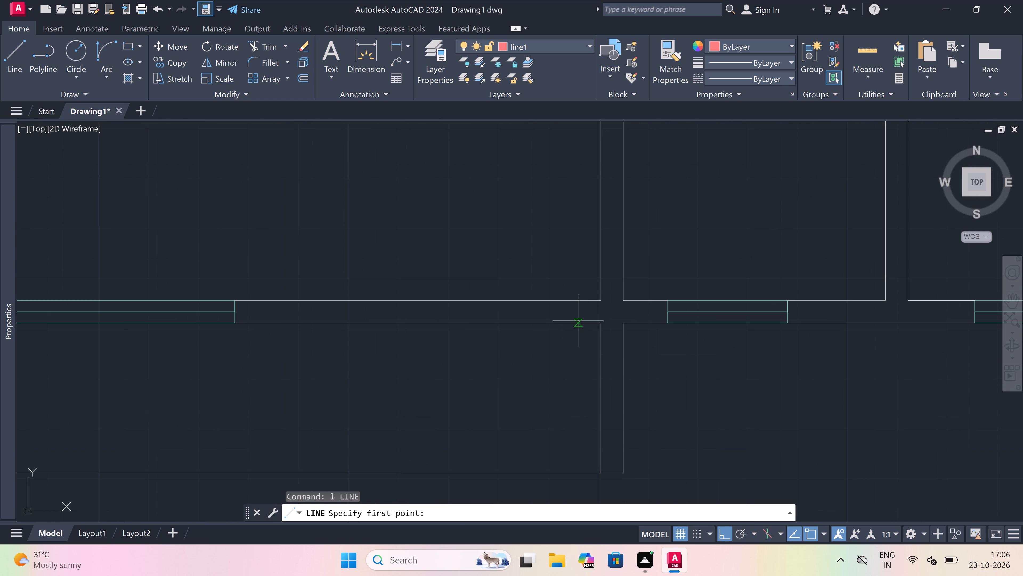
drag(577, 324, 577, 317)
click(582, 301)
click(579, 312)
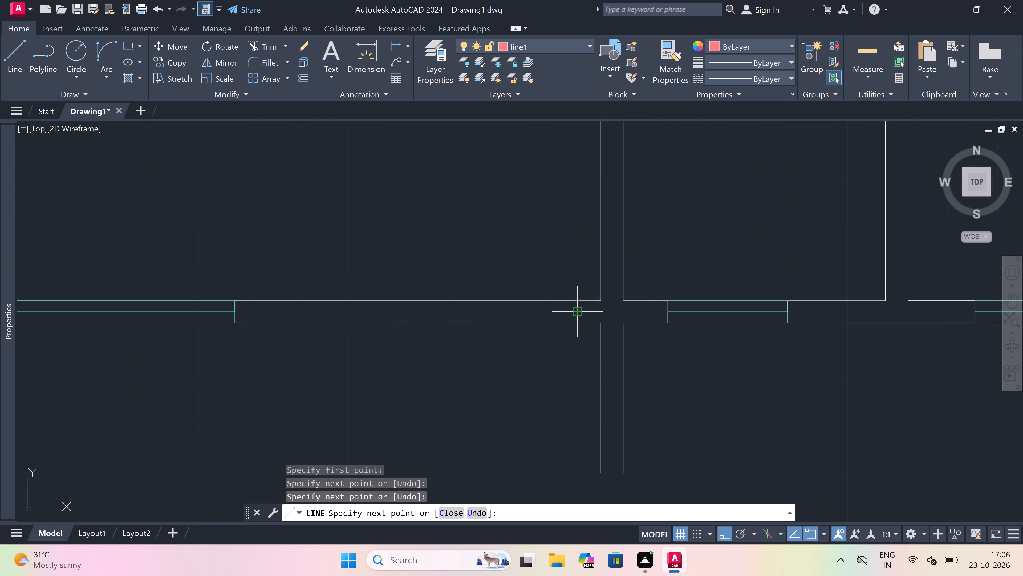
text(2")
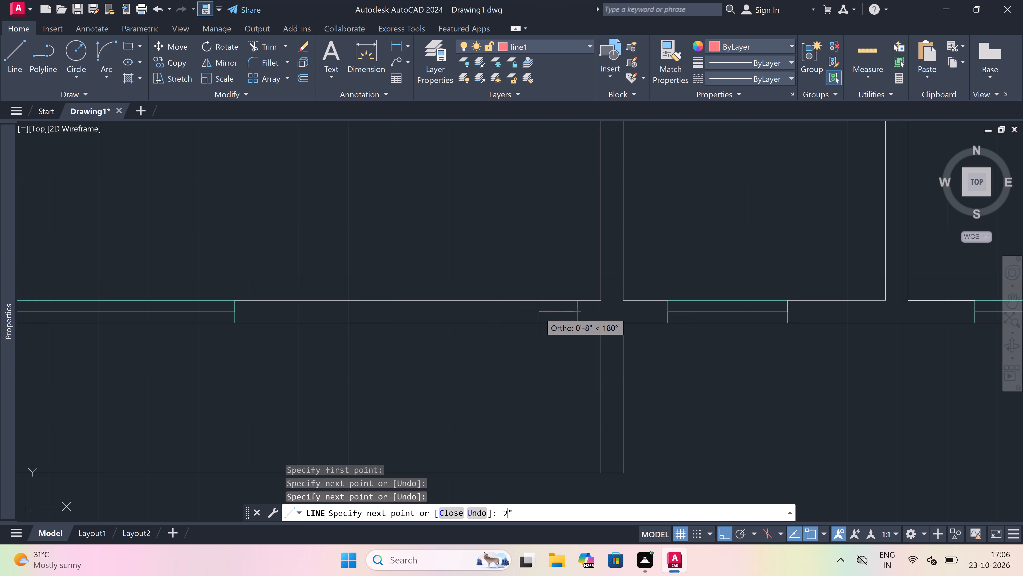
key(space)
text(2')
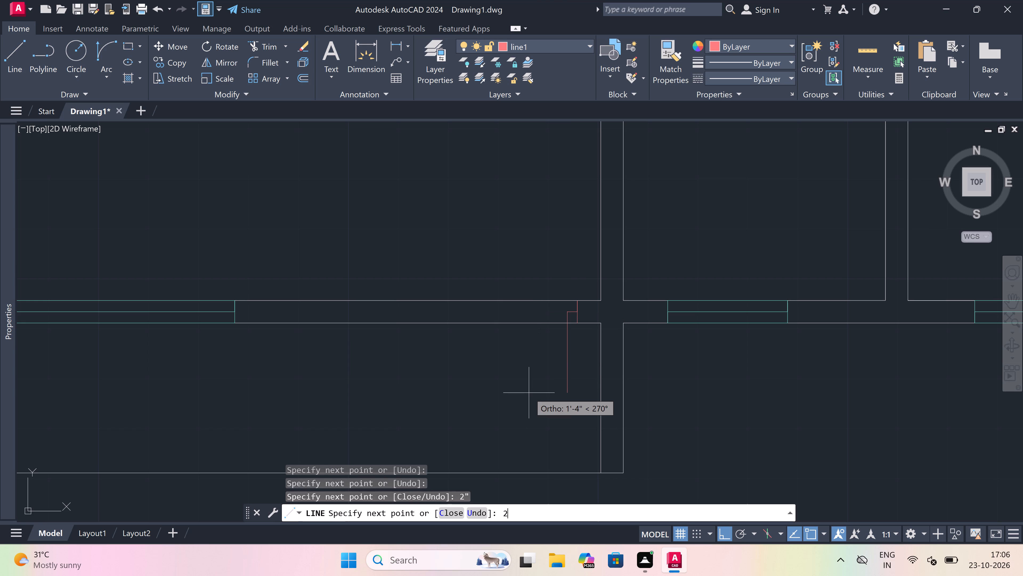
key(space)
key(Escape)
Draw the bottom far-left room door's left jamb across the same wall, with a 2" stub rightward from its midpoint.
key(space)
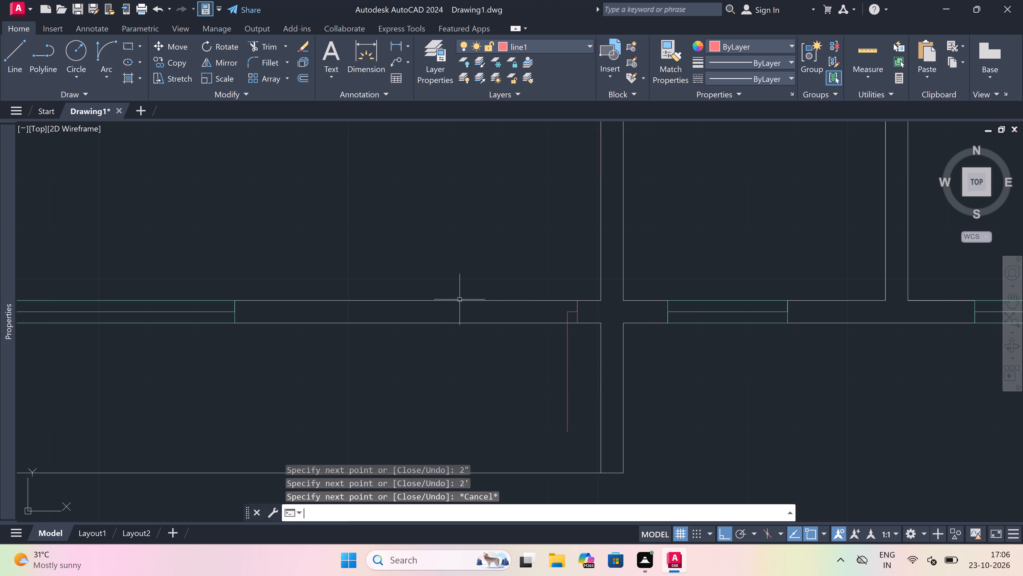
click(463, 300)
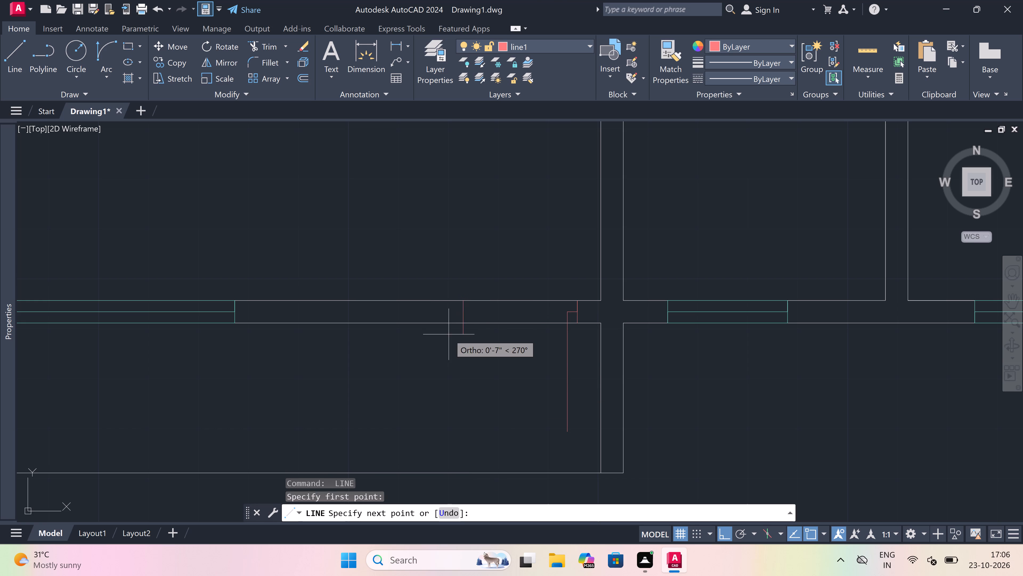
click(460, 323)
drag(460, 315, 461, 312)
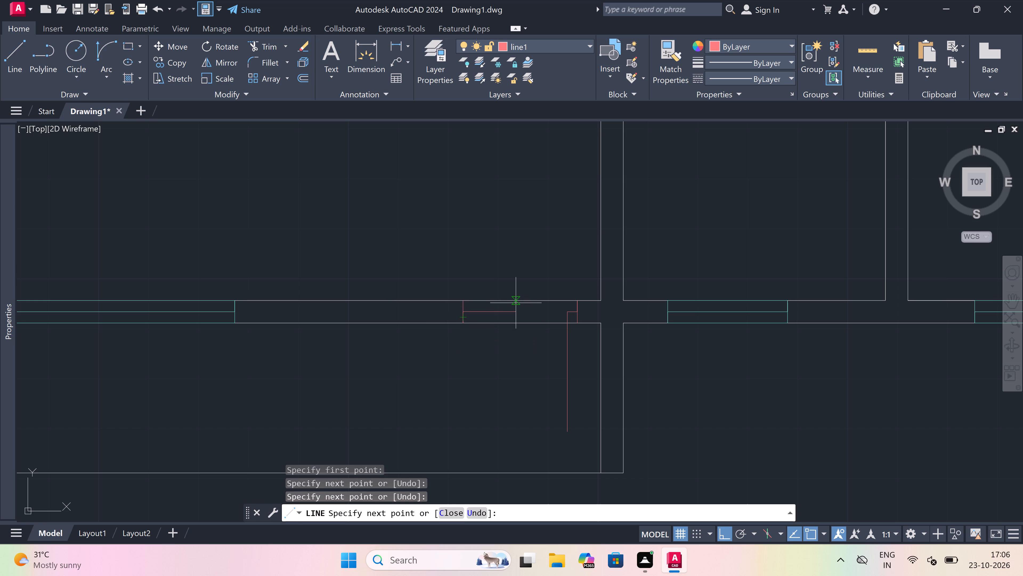
text(2")
key(space)
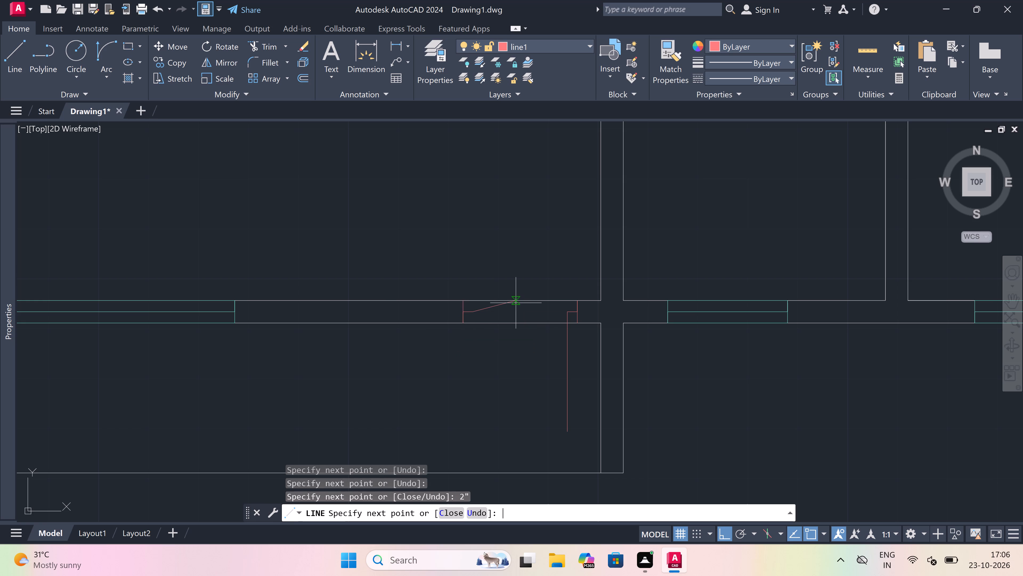
key(Escape)
Draw this door's swing as a start-end-direction arc from the leaf's bottom to the left stub's end, with a horizontal start tangent.
click(109, 45)
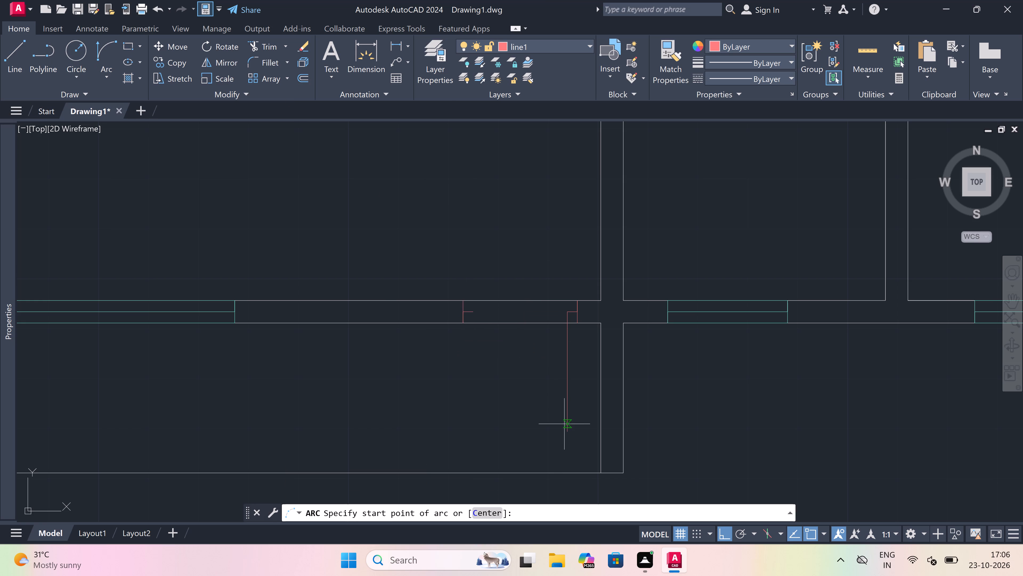
drag(568, 430, 563, 415)
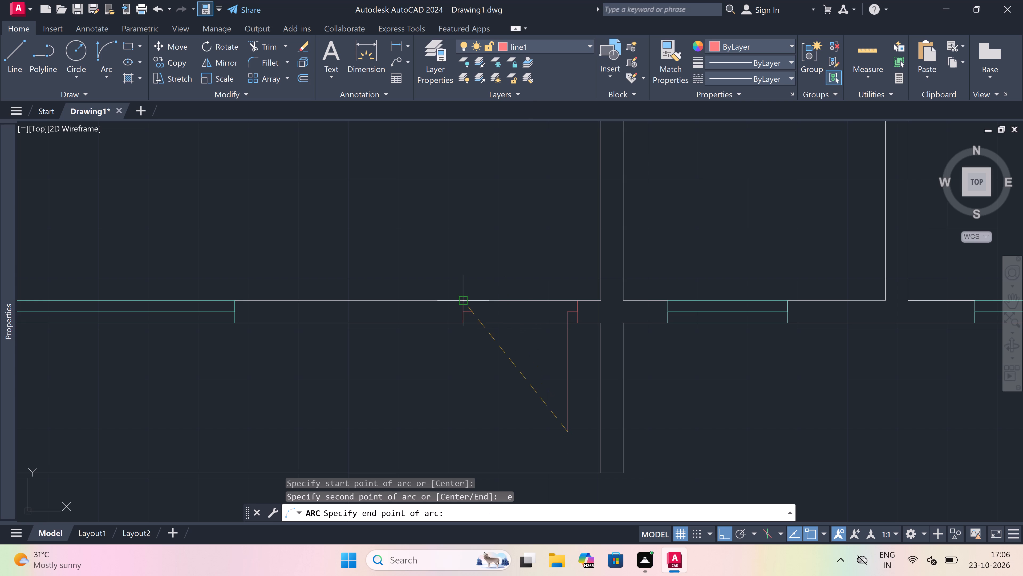
drag(474, 312, 471, 319)
click(366, 400)
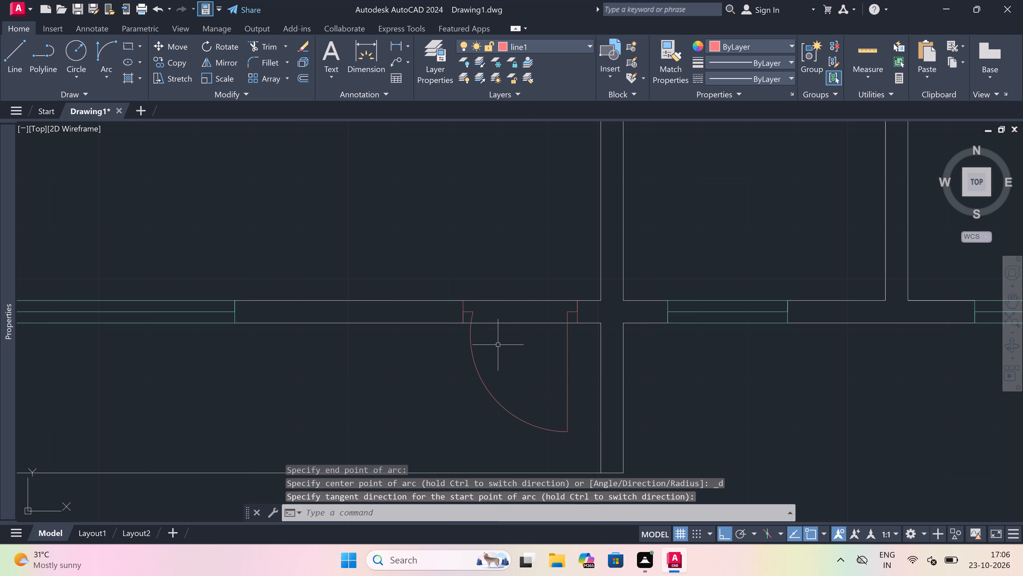
Trim both wall lines across the bottom far-left room's new lower door opening.
key(t)
key(r)
key(space)
click(515, 273)
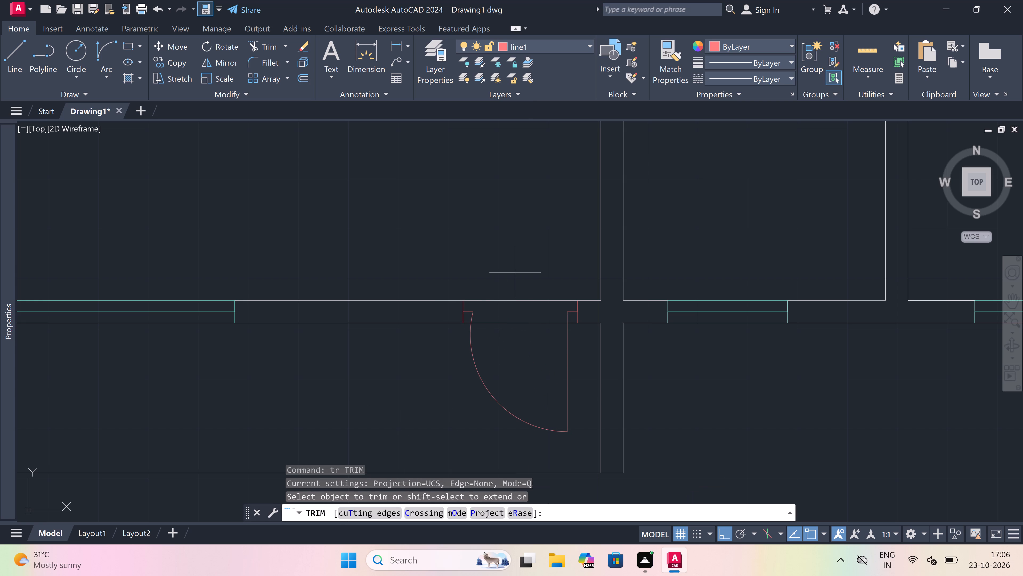
click(515, 349)
key(Escape)
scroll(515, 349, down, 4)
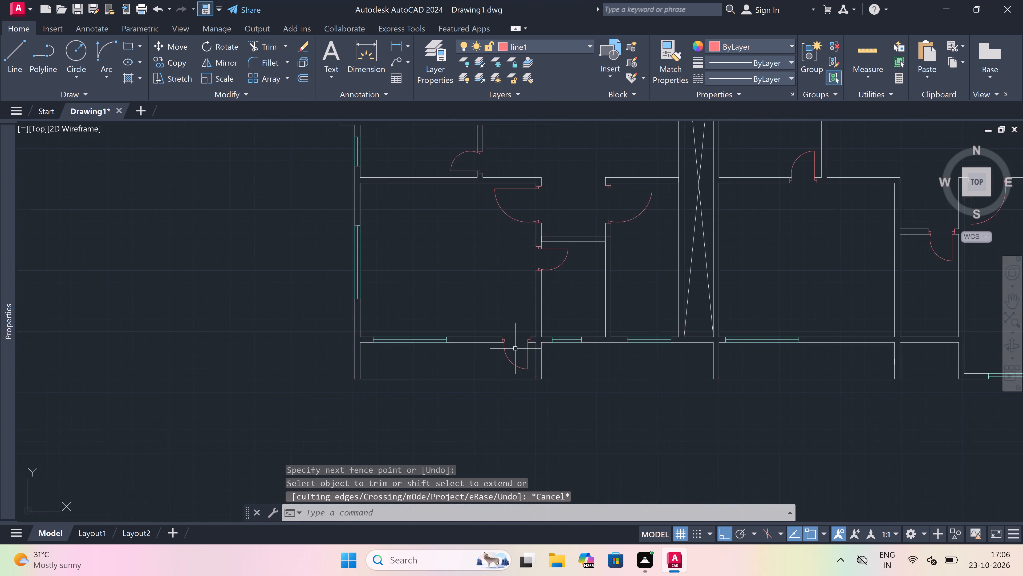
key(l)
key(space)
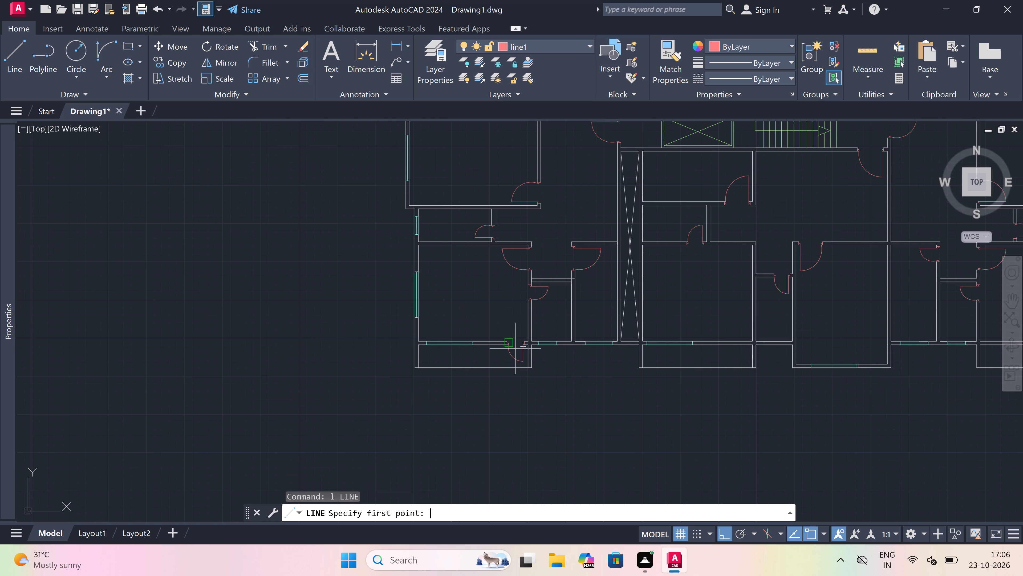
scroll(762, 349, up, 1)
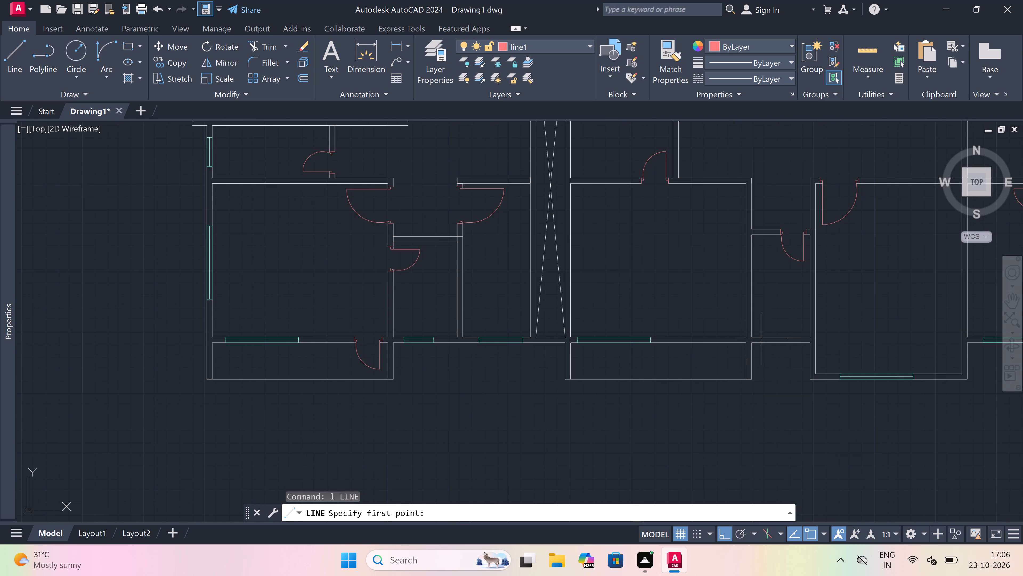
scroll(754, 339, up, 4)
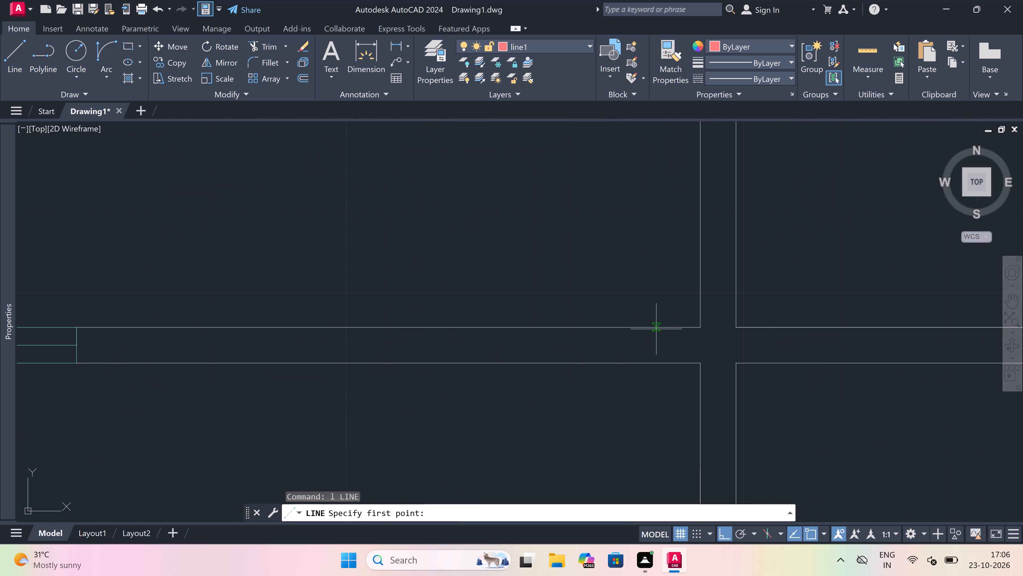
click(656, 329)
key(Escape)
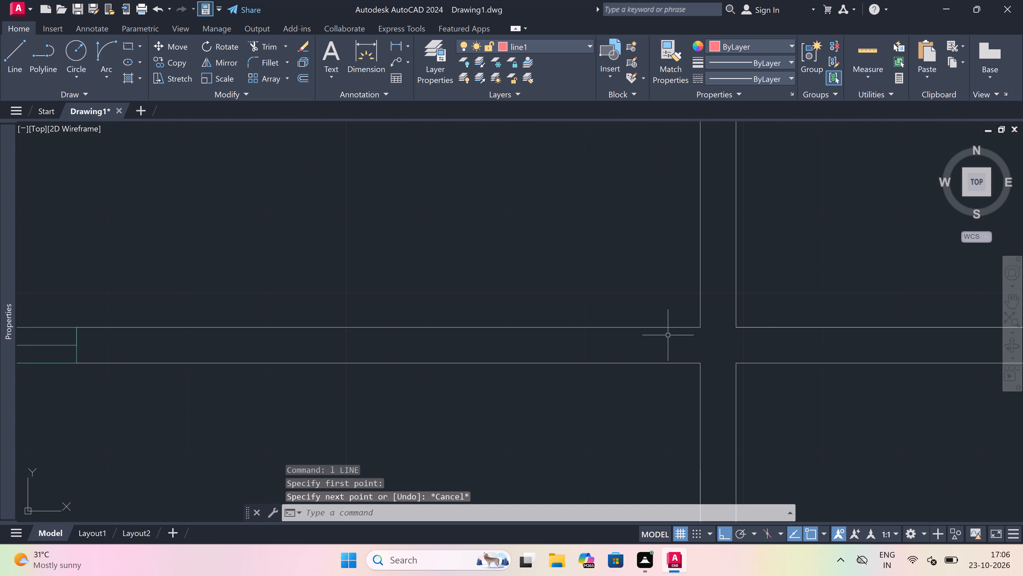
Draw a right jamb near the lower wall's right end in the room right of the crossed shaft, with a 2" leftward midpoint stub and 2' downward leaf.
key(space)
click(662, 327)
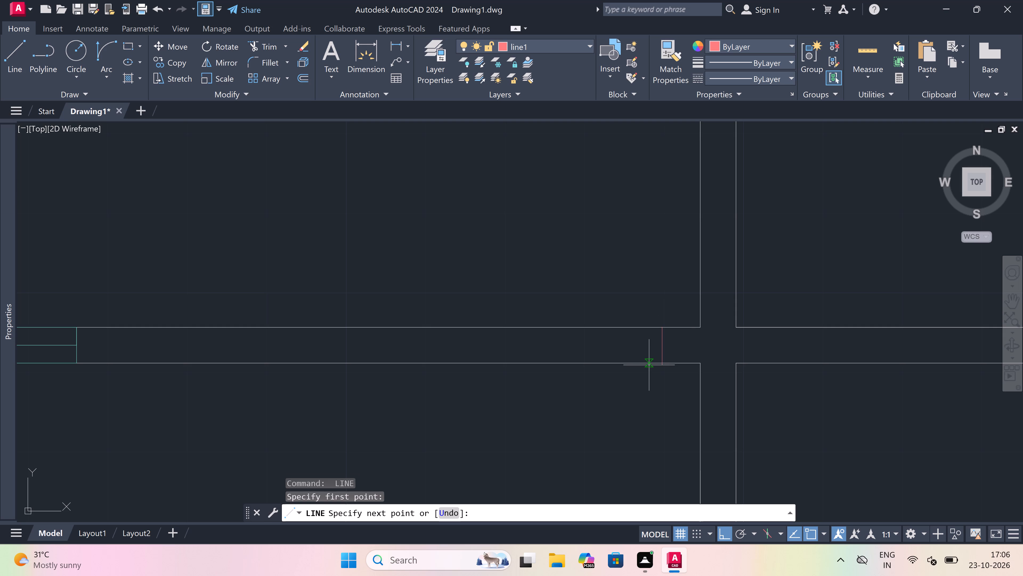
click(649, 365)
key(ctrl+z)
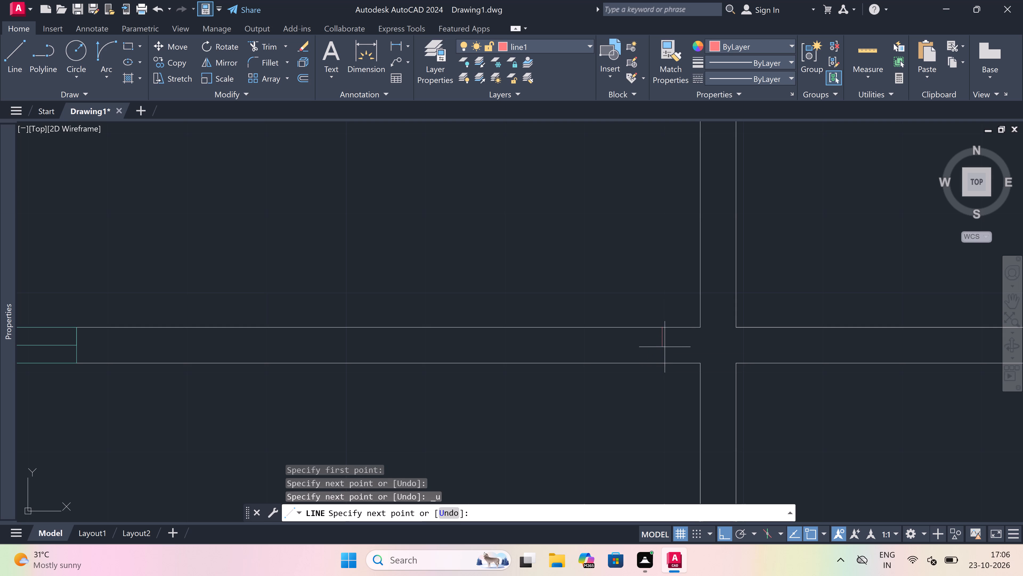
click(662, 360)
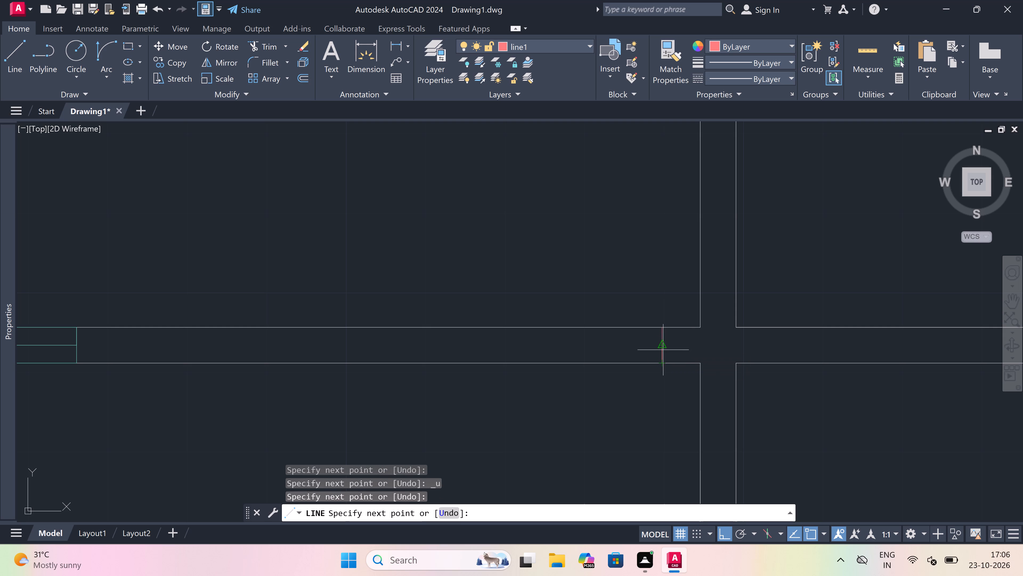
click(664, 345)
text(2")
key(space)
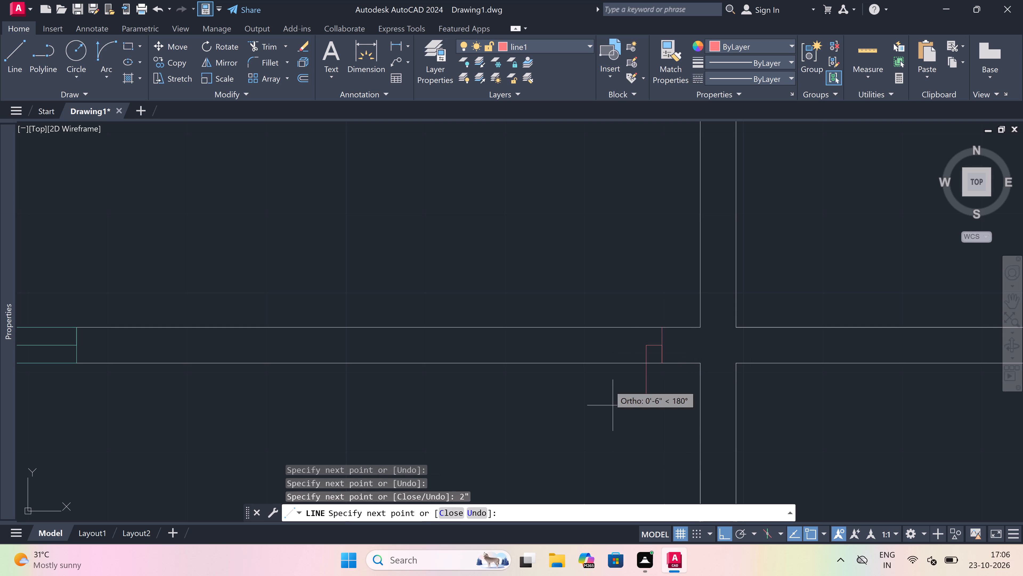
text(2')
key(space)
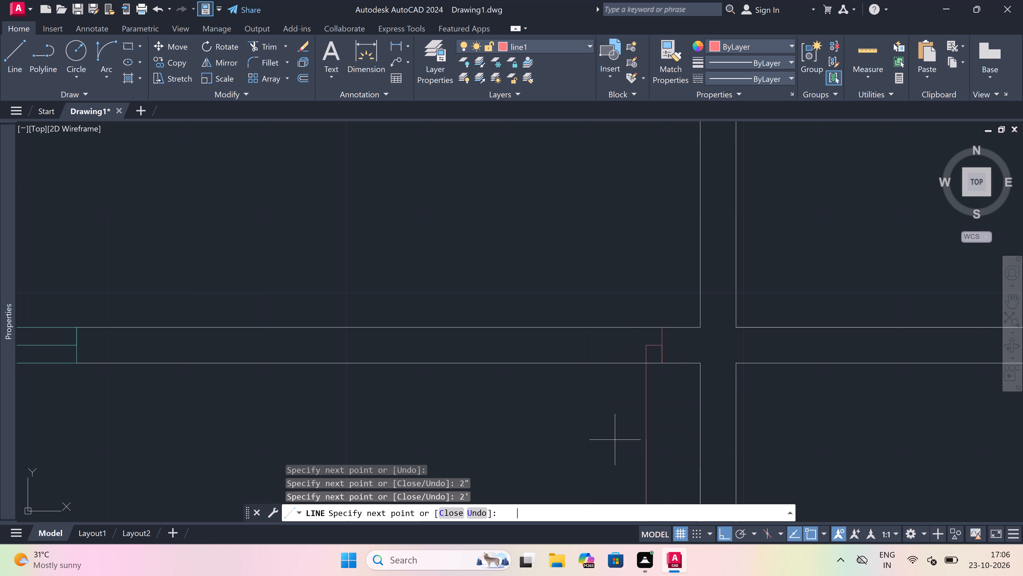
key(Escape)
Draw the left jamb of this door across the same lower wall, with a 2" stub rightward from its midpoint.
key(space)
scroll(522, 365, down, 2)
scroll(508, 365, up, 1)
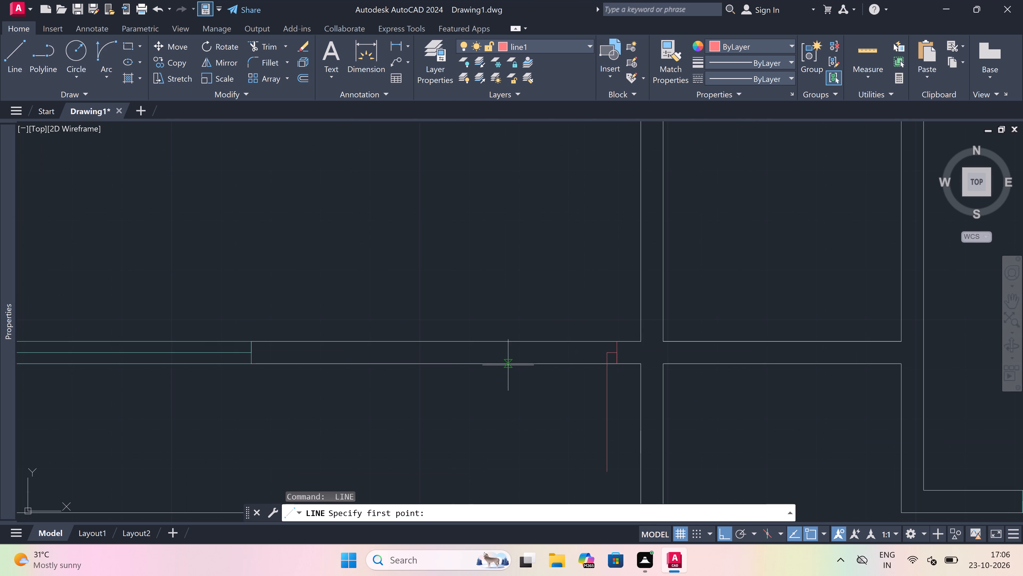
click(517, 363)
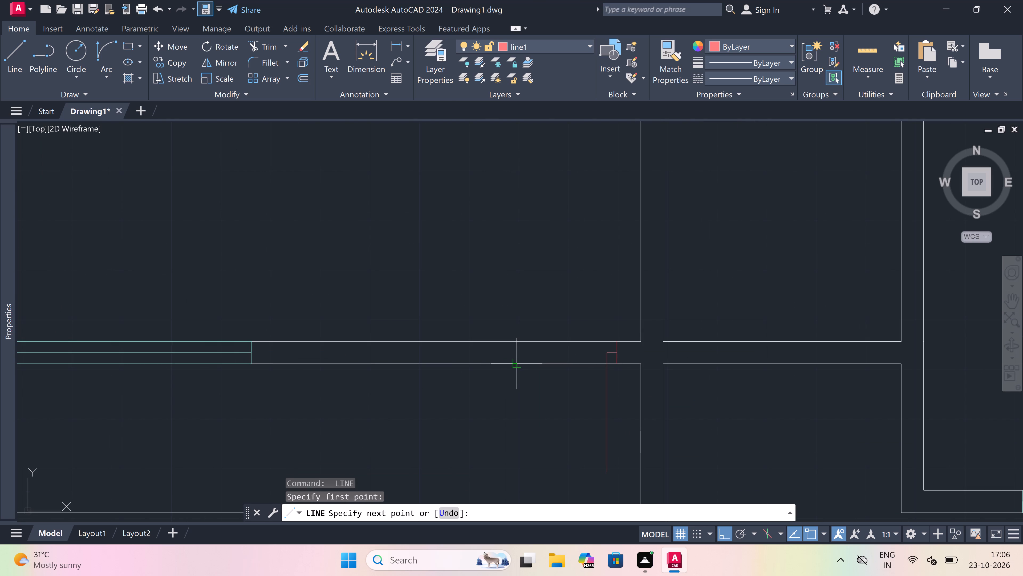
click(519, 339)
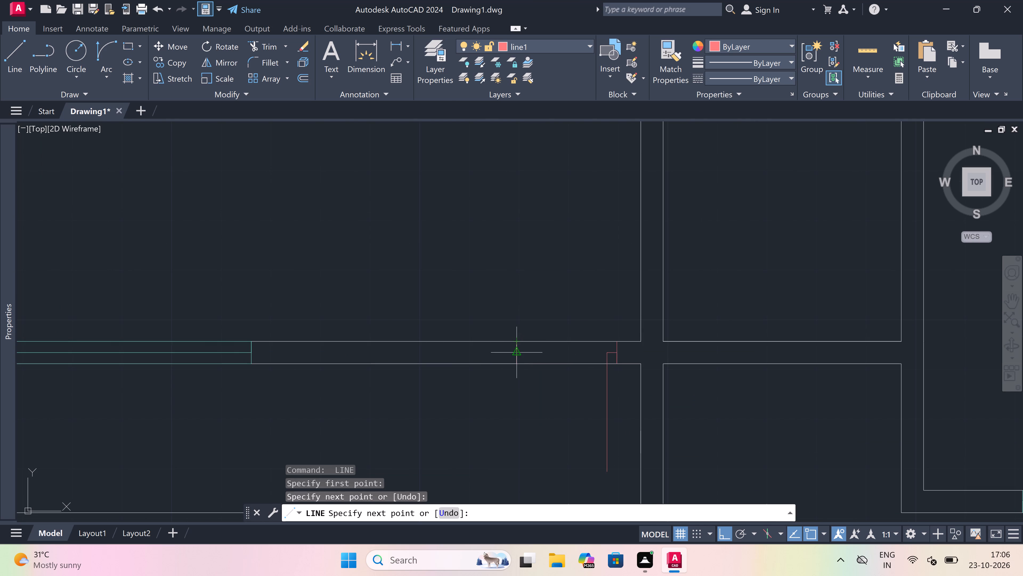
drag(513, 355, 531, 356)
text(2")
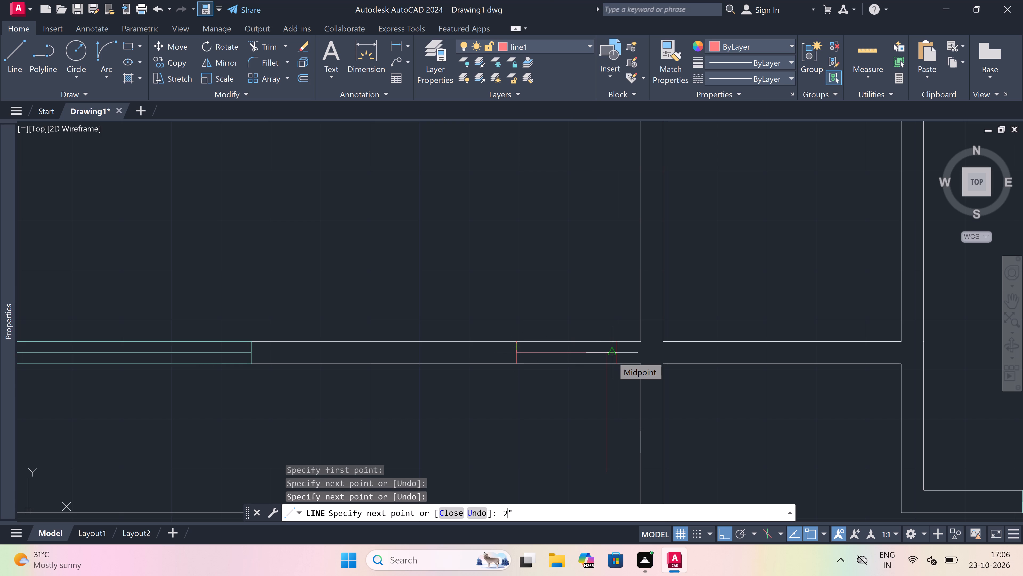
key(space)
key(Escape)
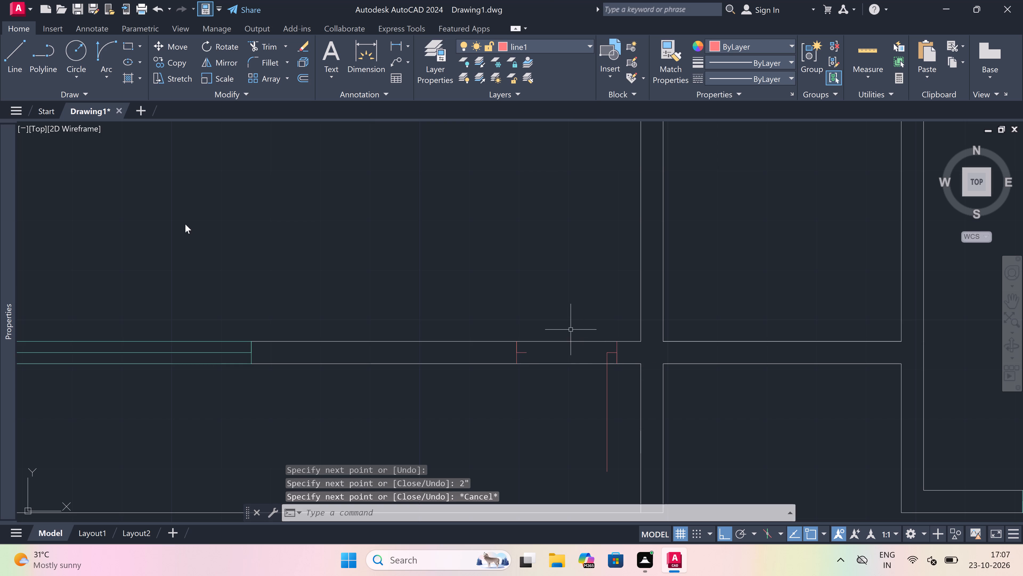
Draw the door swing as a start-end-direction arc from the leaf's bottom to the left stub's end, with a horizontal start tangent.
click(102, 45)
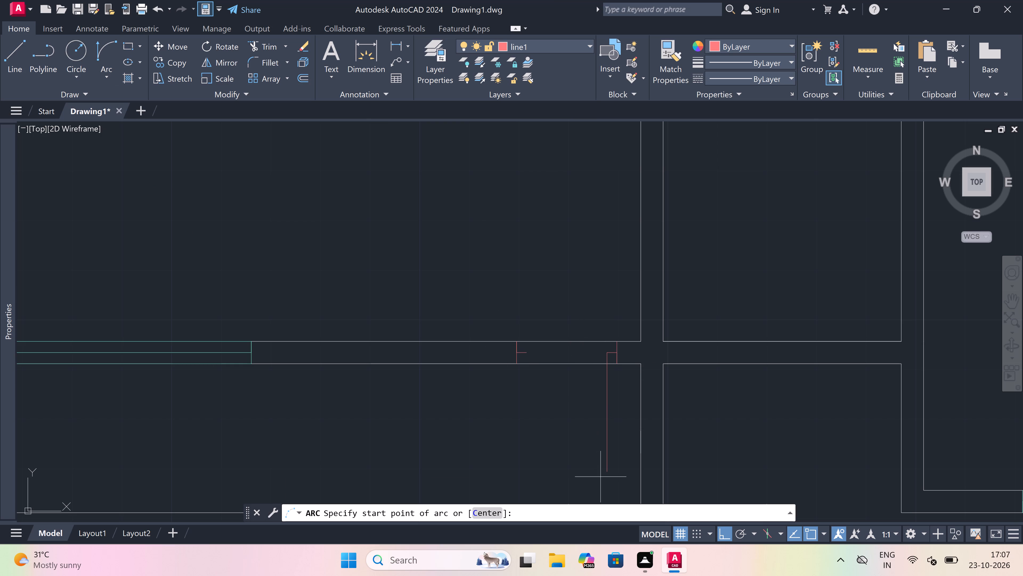
drag(605, 471, 589, 461)
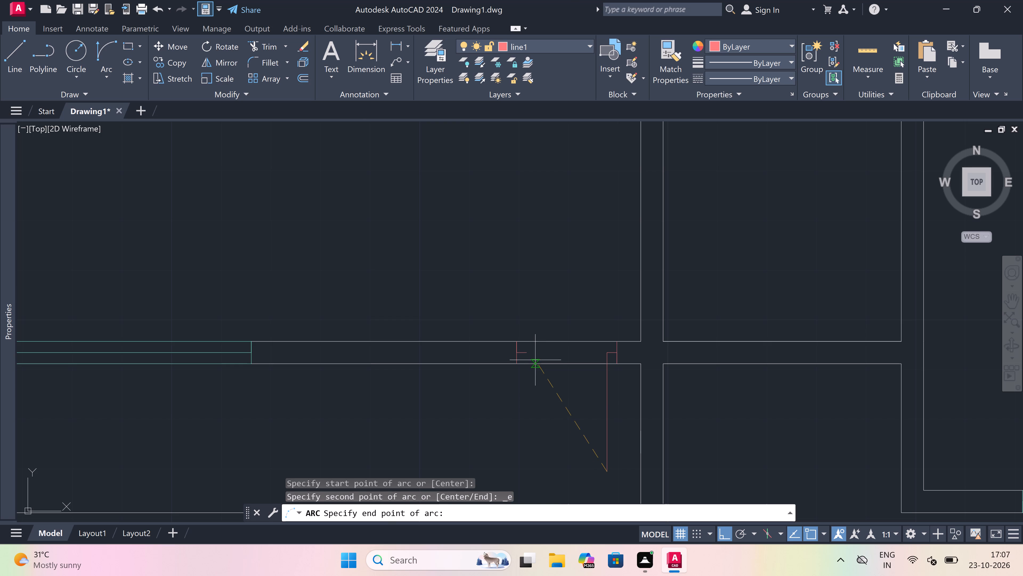
click(527, 351)
click(439, 428)
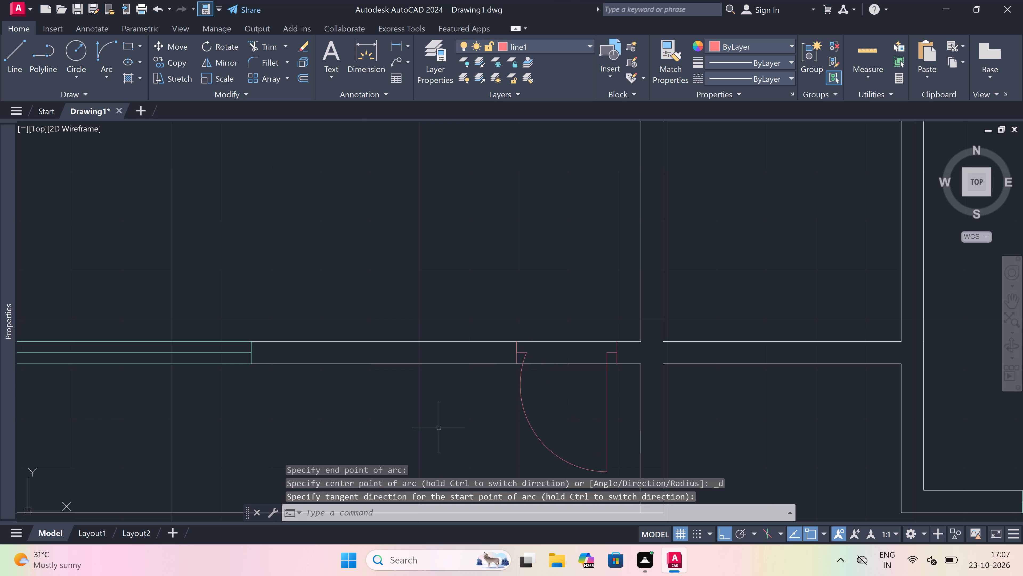
Trim both wall lines across the new lower door opening in the room right of the crossed shaft.
key(t)
key(r)
key(space)
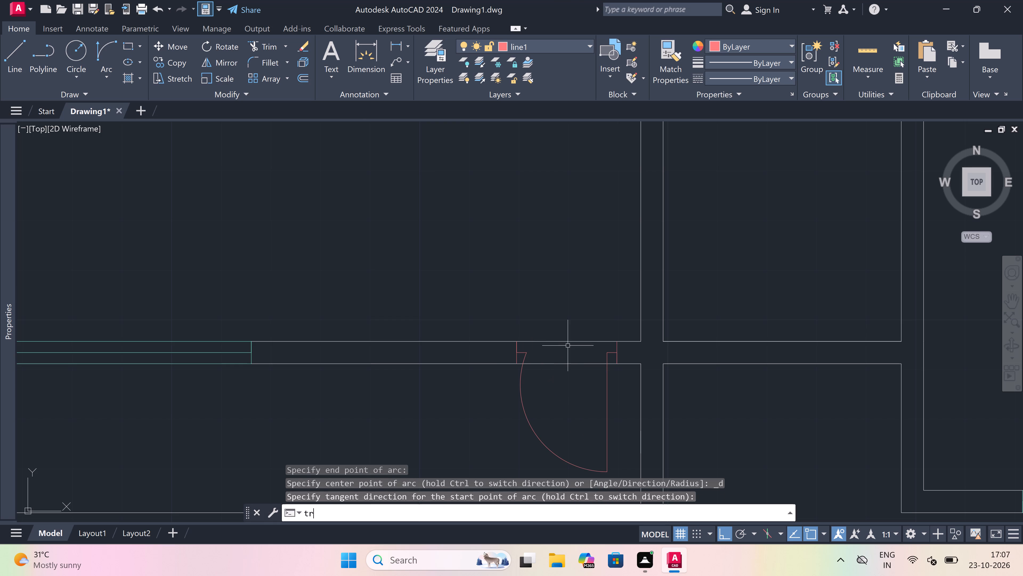
click(574, 331)
click(570, 393)
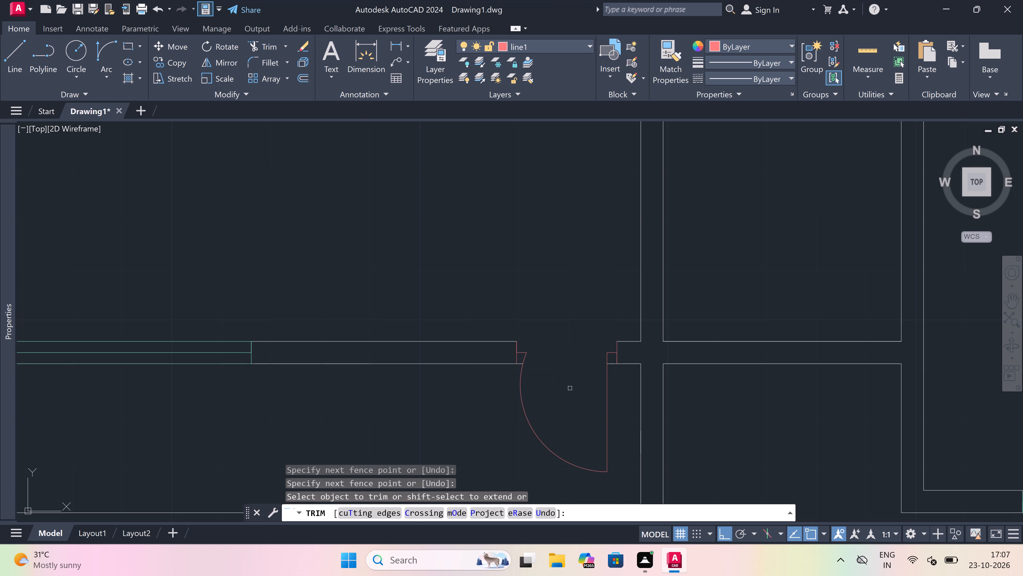
key(Escape)
Start a jamb line for a door near the left end of the bottom far-right room's lower wall.
scroll(519, 359, down, 4)
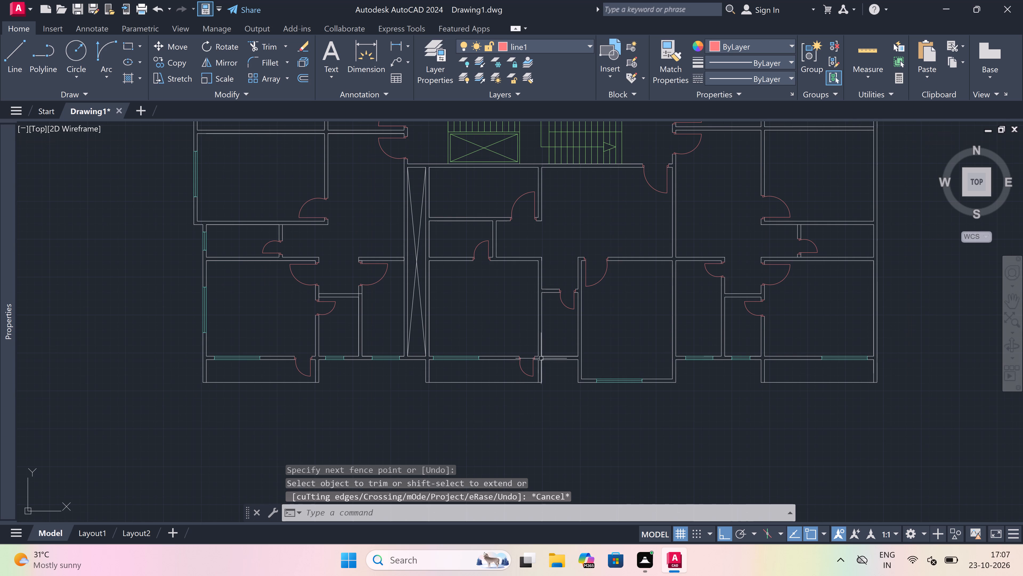
key(l)
key(space)
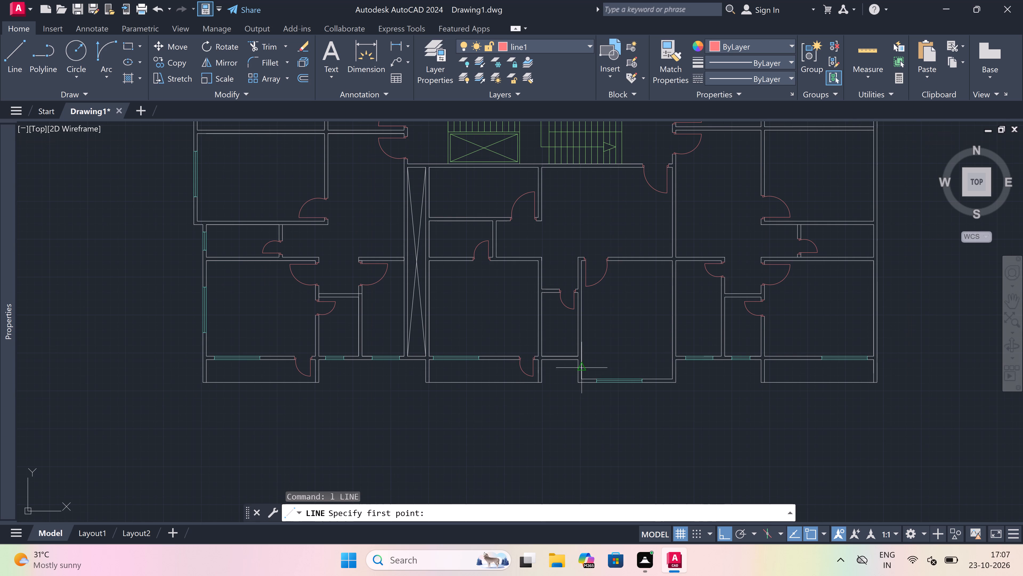
scroll(580, 364, down, 2)
scroll(655, 361, up, 3)
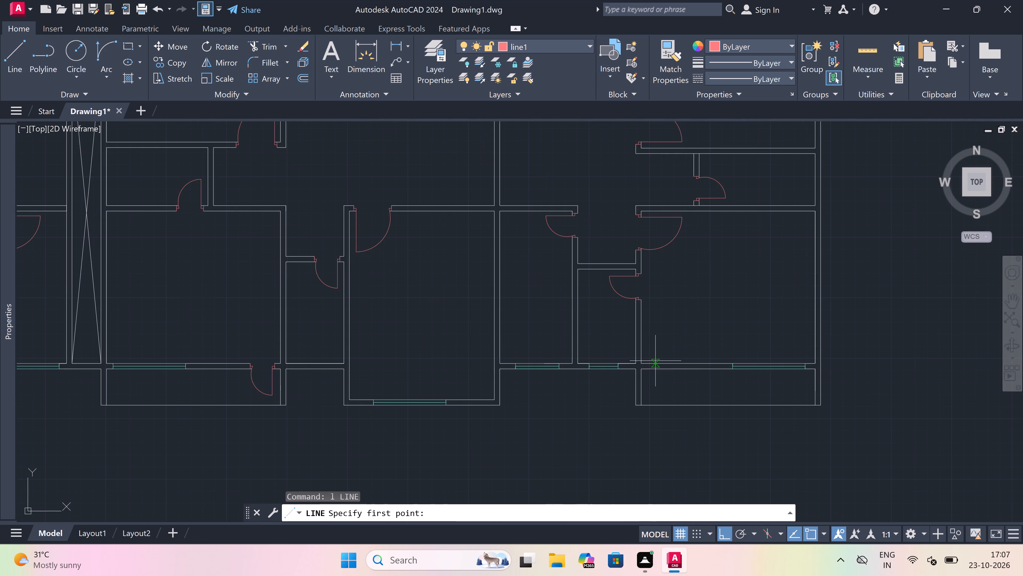
scroll(656, 361, down, 3)
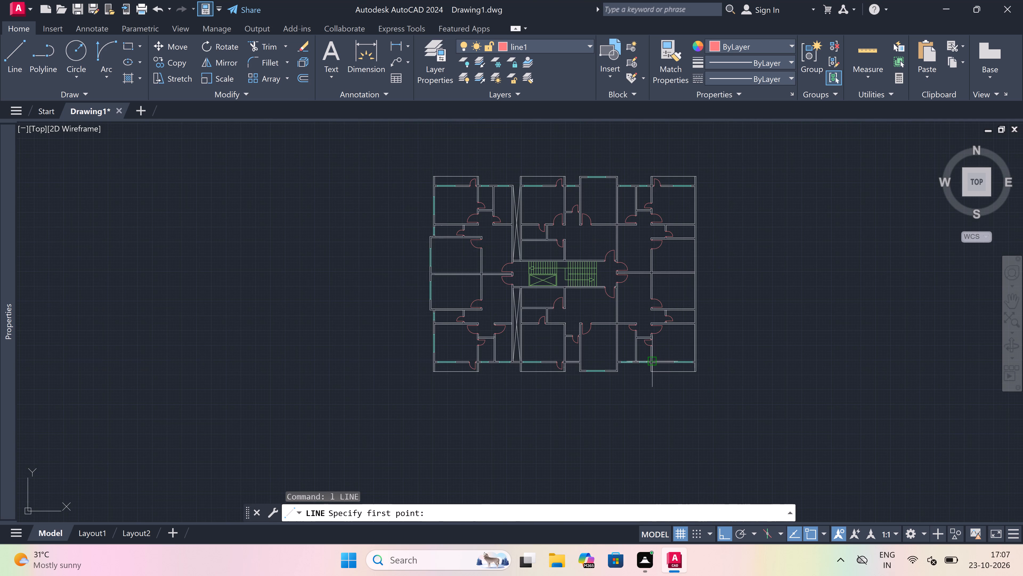
scroll(656, 361, up, 2)
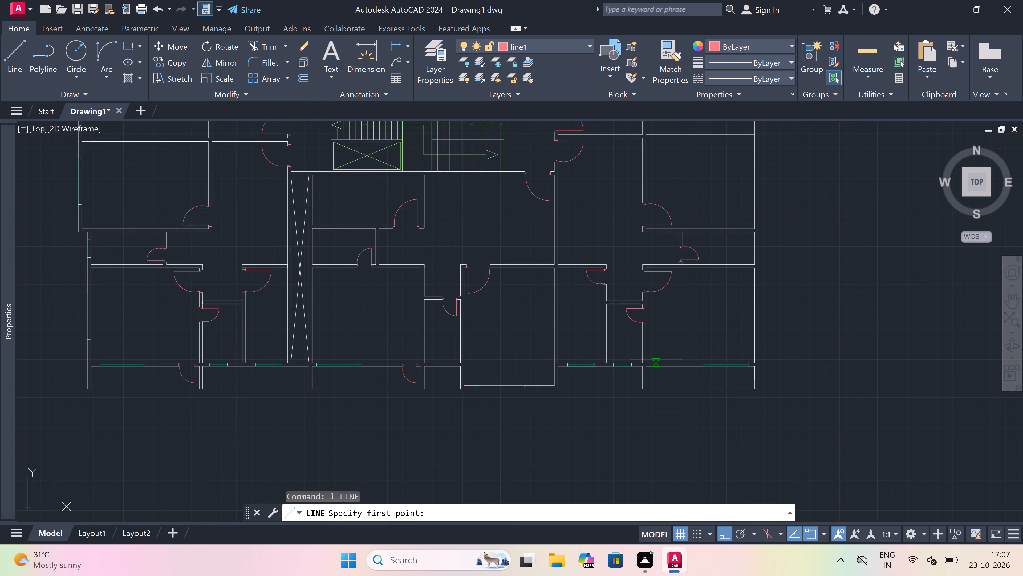
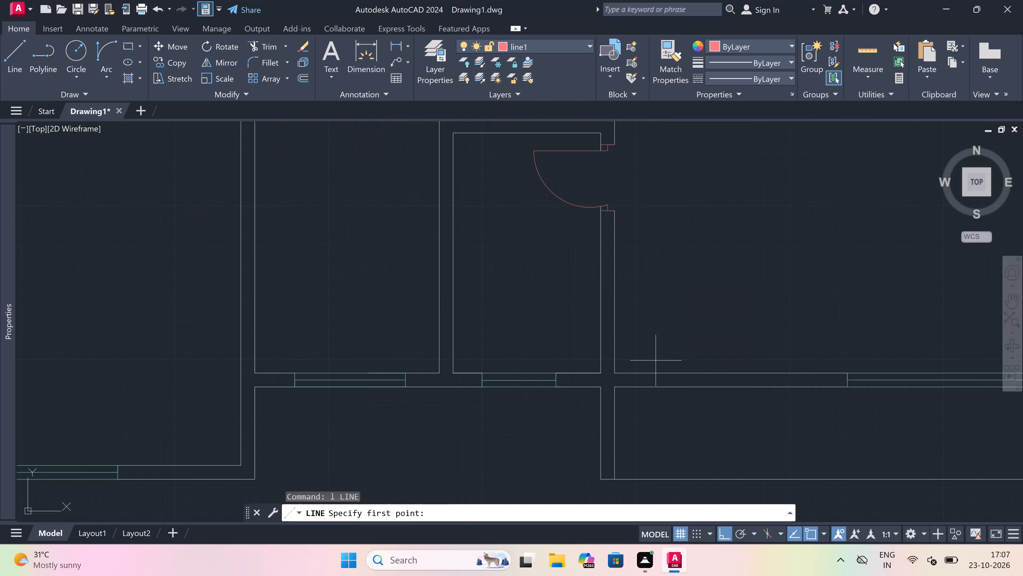
Draw the balcony door's first jamb across the lower-right room's bottom wall, with a 2" stop and a 2' door leaf extending downward.
scroll(633, 371, up, 2)
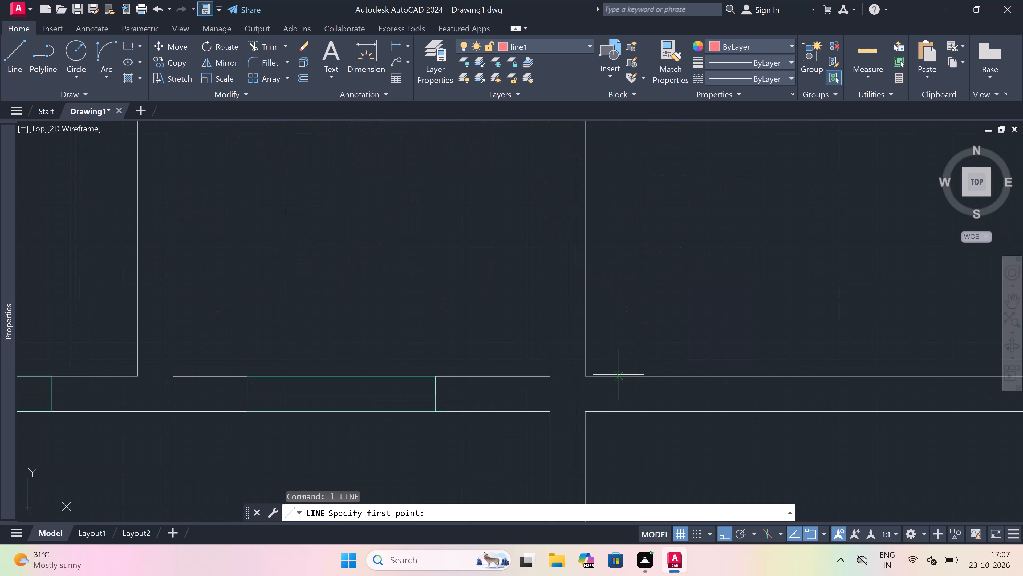
drag(619, 375, 618, 377)
click(616, 414)
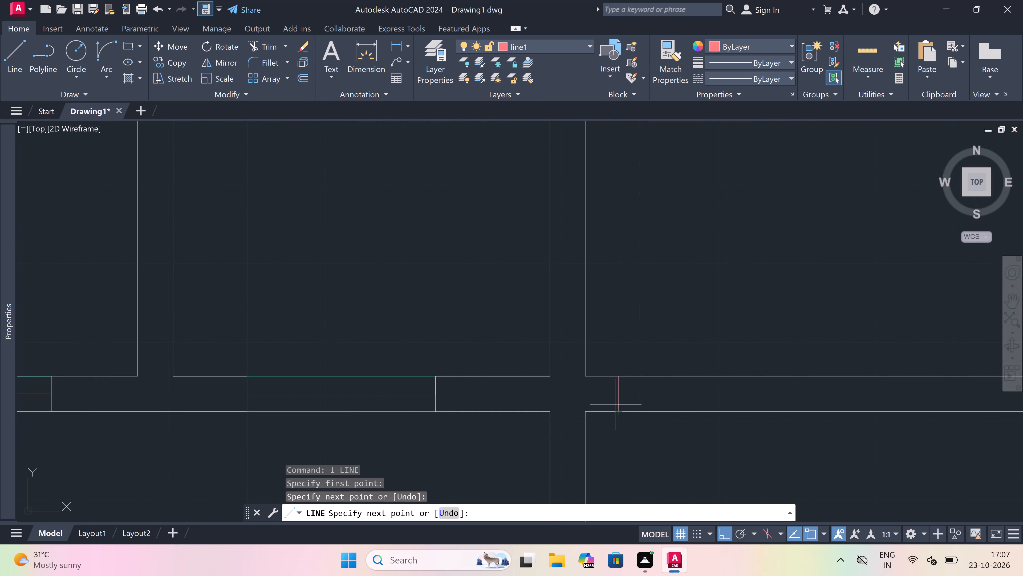
drag(620, 393, 635, 393)
text(2")
key(space)
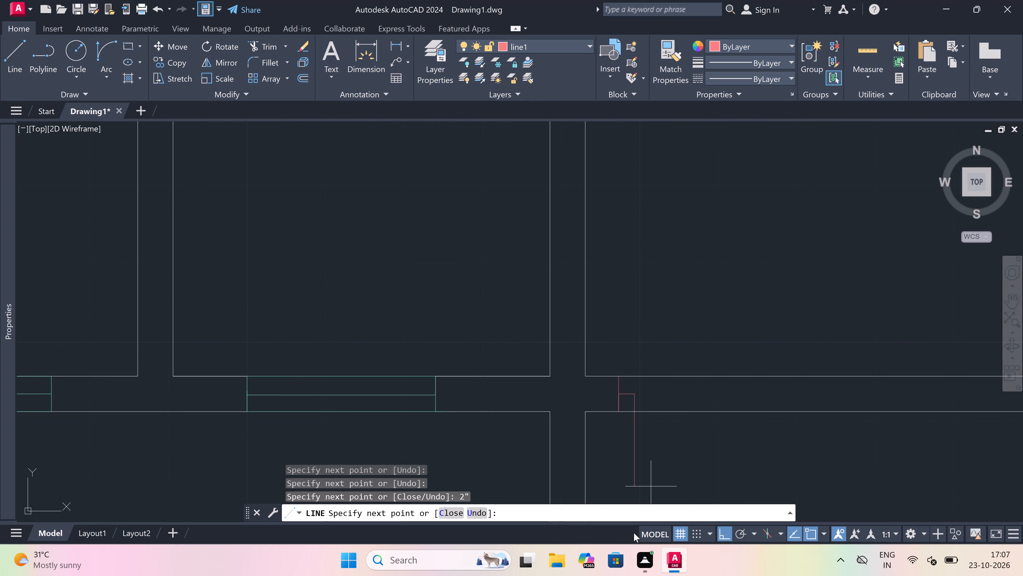
text(2')
key(space)
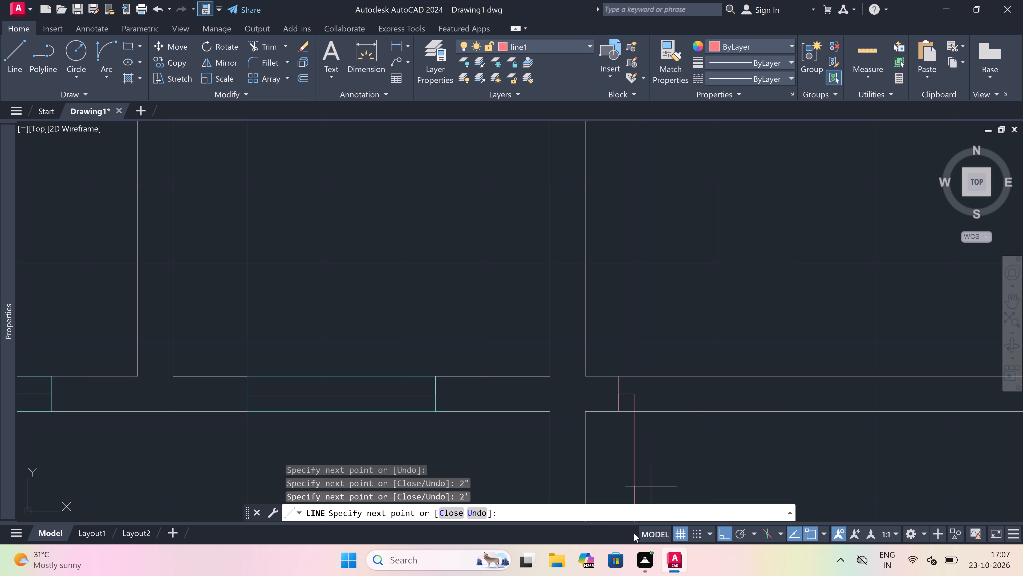
key(Escape)
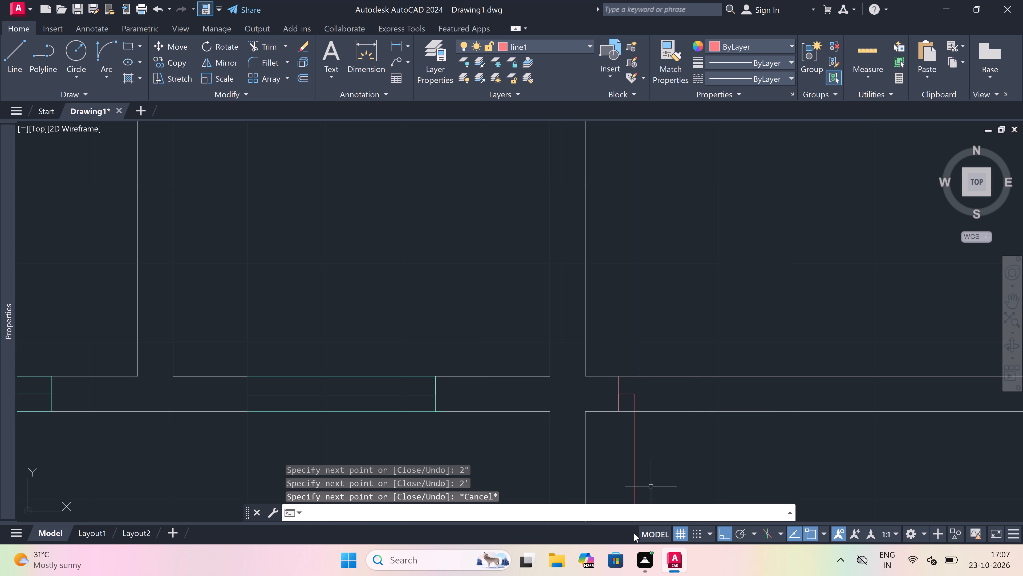
key(Escape)
Draw the opposite jamb line across the same wall, with a 2" stop pointing back towards the door leaf.
key(space)
scroll(577, 331, down, 2)
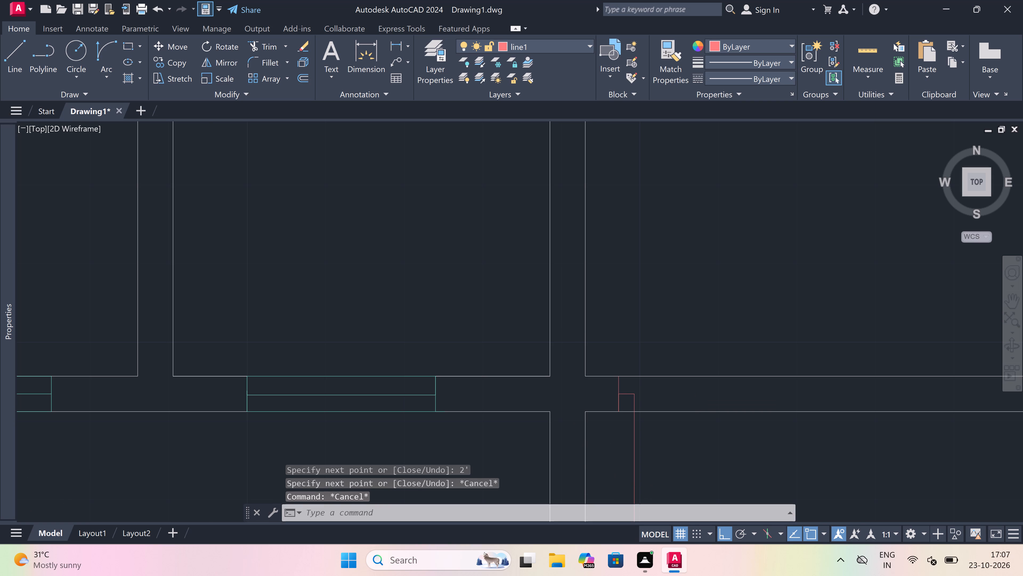
scroll(577, 331, down, 1)
scroll(603, 387, up, 3)
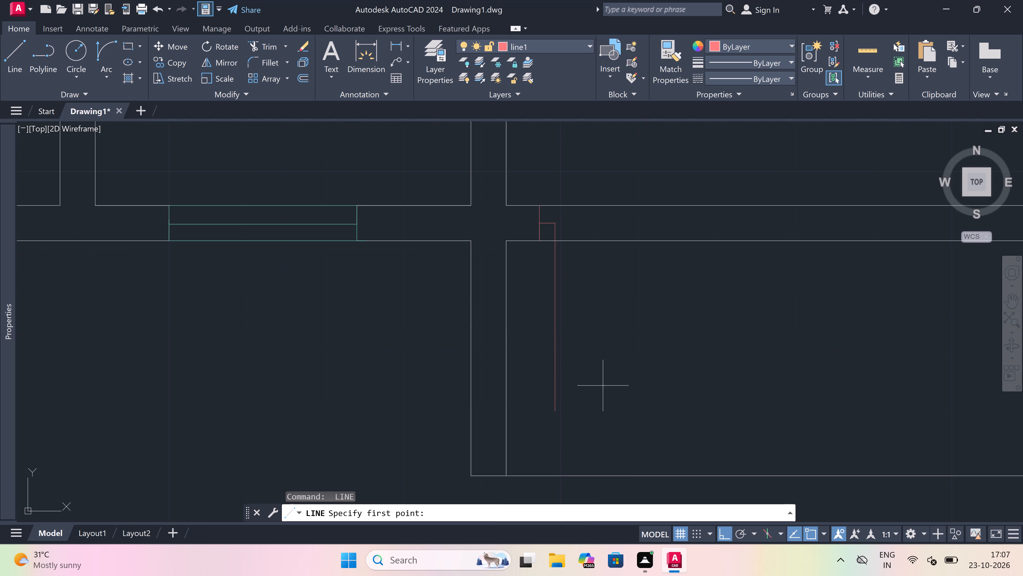
click(723, 204)
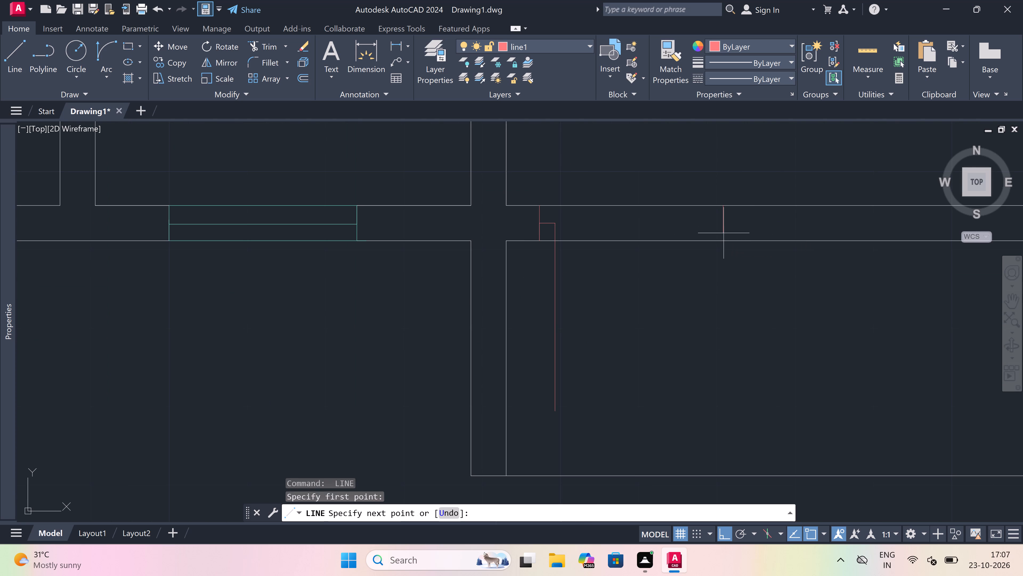
drag(724, 239, 723, 231)
drag(722, 220, 721, 222)
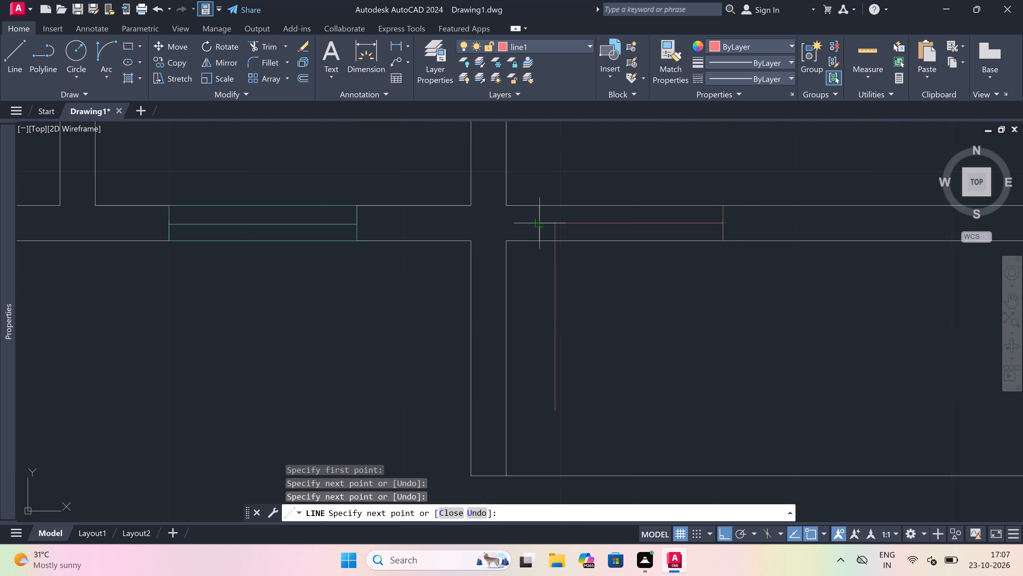
text(2")
key(space)
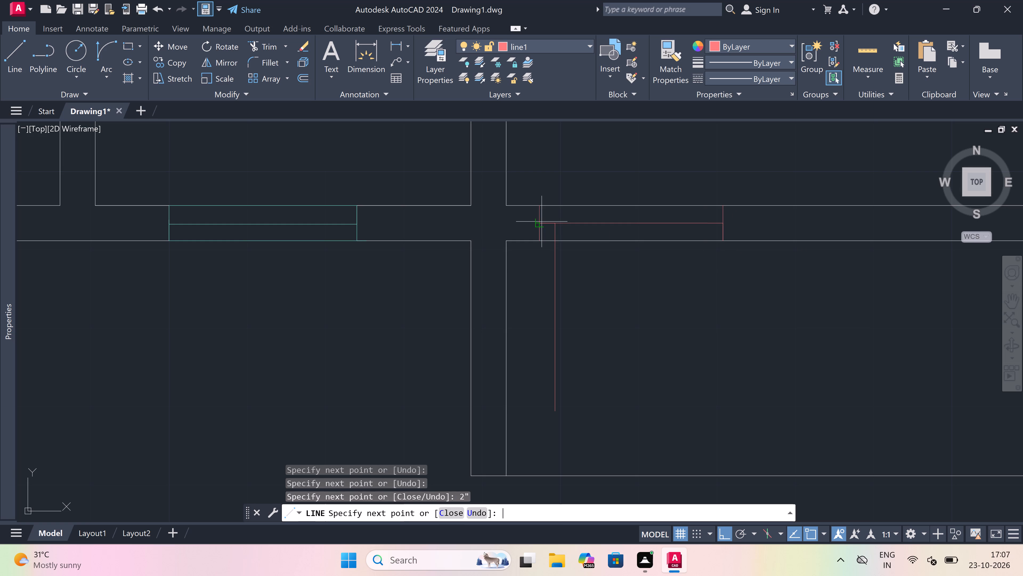
key(Escape)
Draw the door swing arc from the free end of the leaf to the opposite jamb's stop.
click(105, 47)
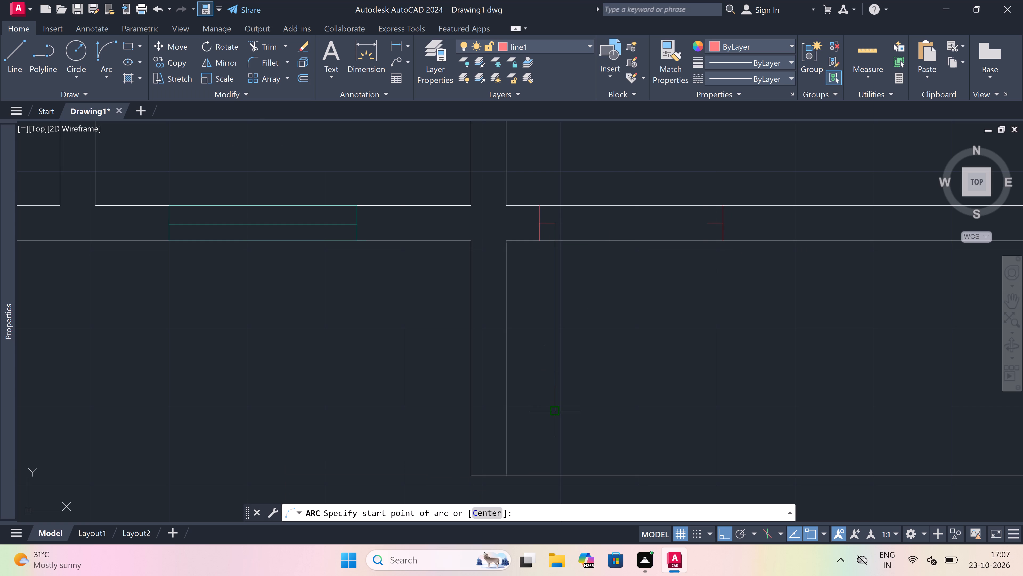
drag(554, 416, 566, 407)
click(711, 220)
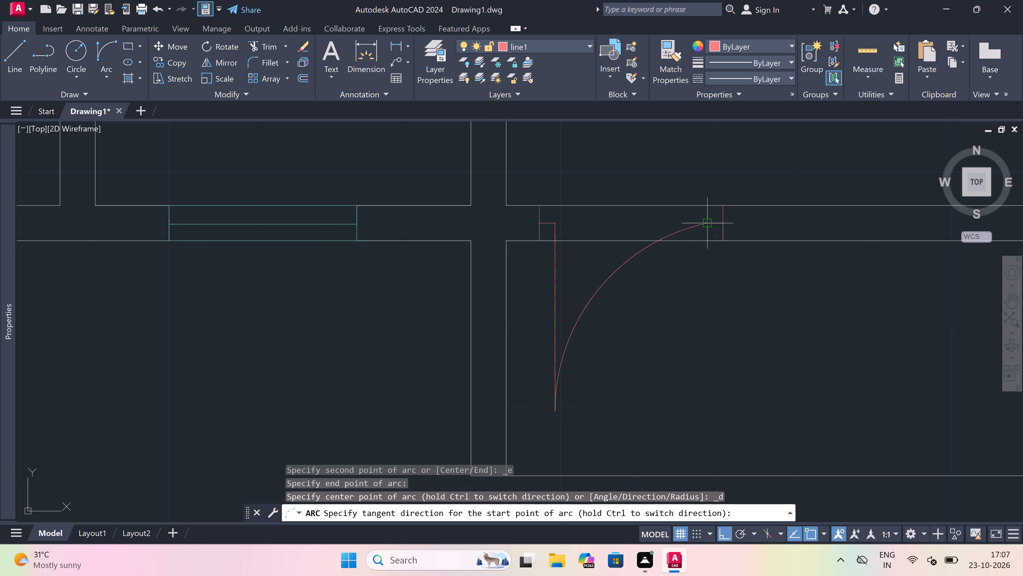
click(777, 298)
Trim both wall lines across the new balcony door opening.
key(t)
key(r)
key(space)
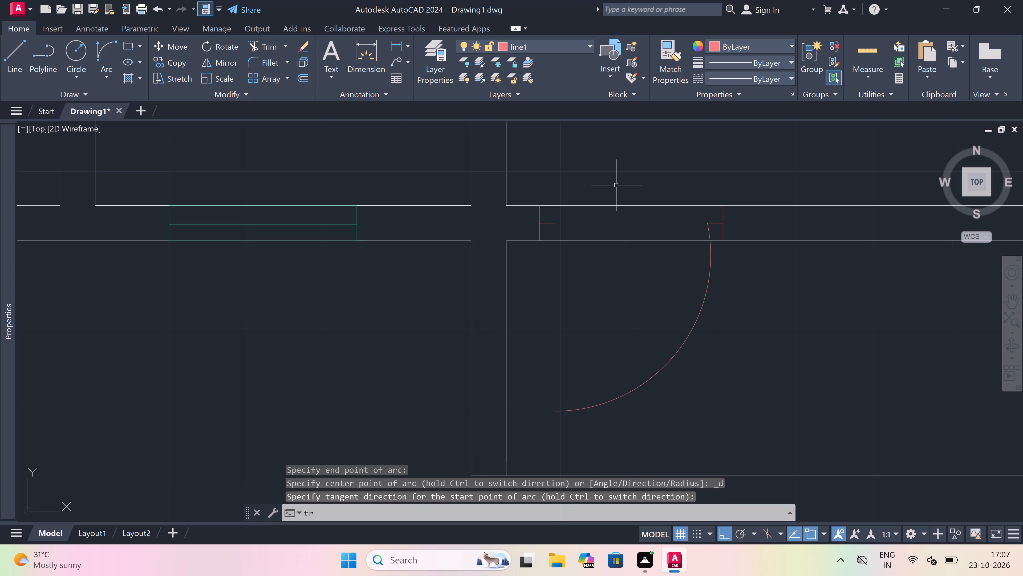
drag(610, 183, 609, 197)
click(592, 297)
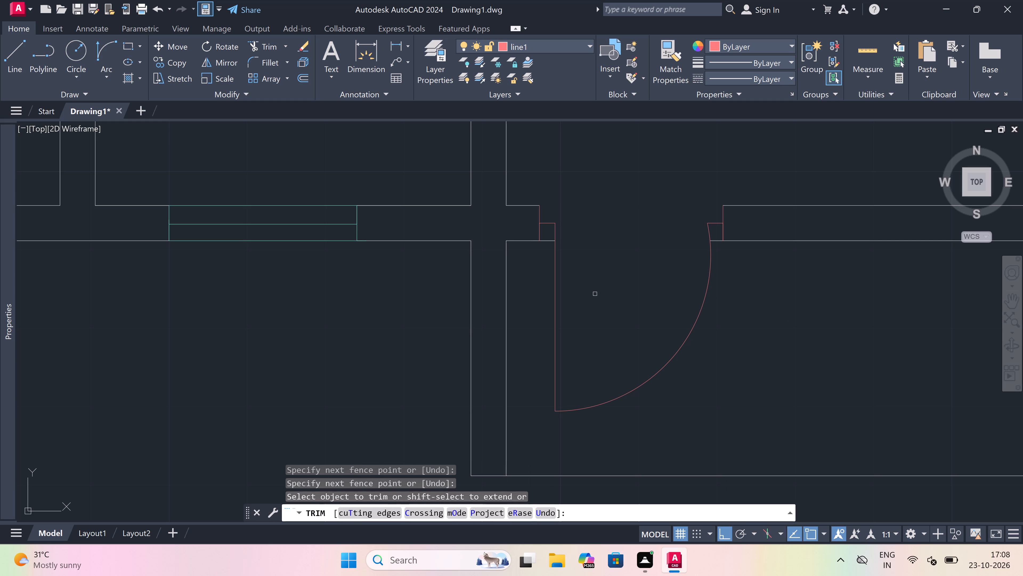
key(Escape)
Make line2 the current layer.
scroll(651, 274, down, 8)
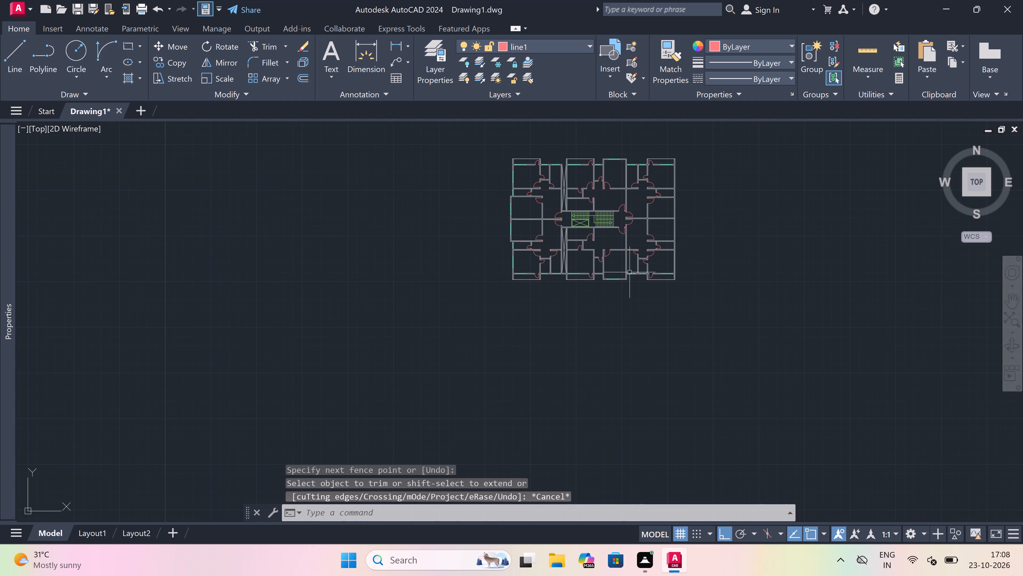
scroll(579, 258, up, 3)
scroll(657, 312, up, 2)
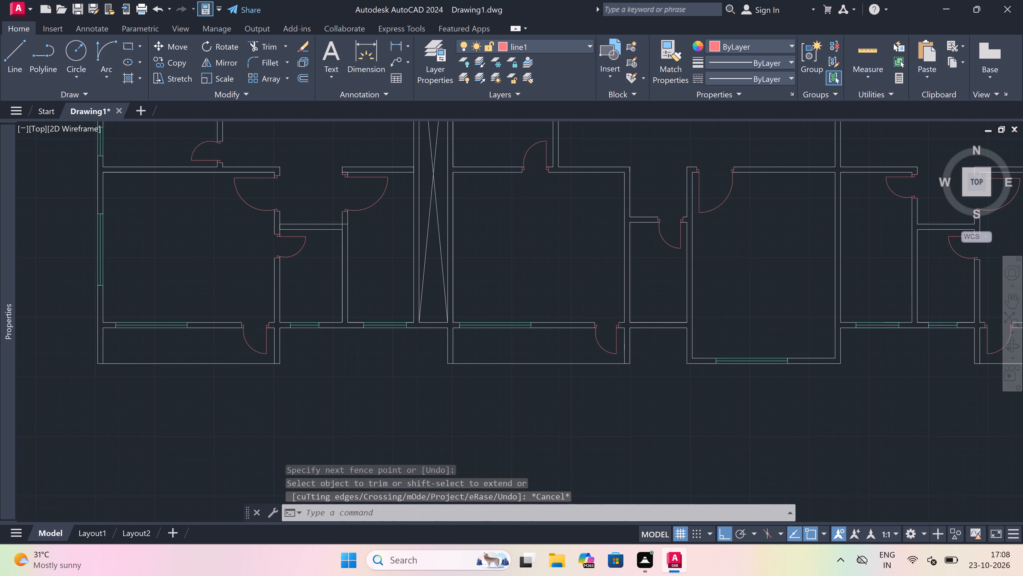
scroll(657, 312, up, 1)
click(541, 45)
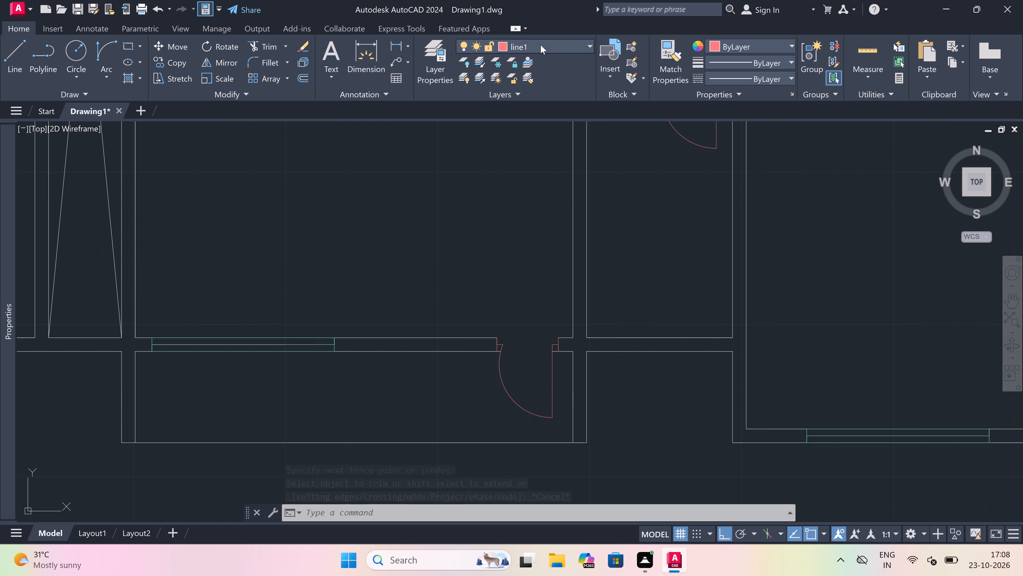
click(549, 90)
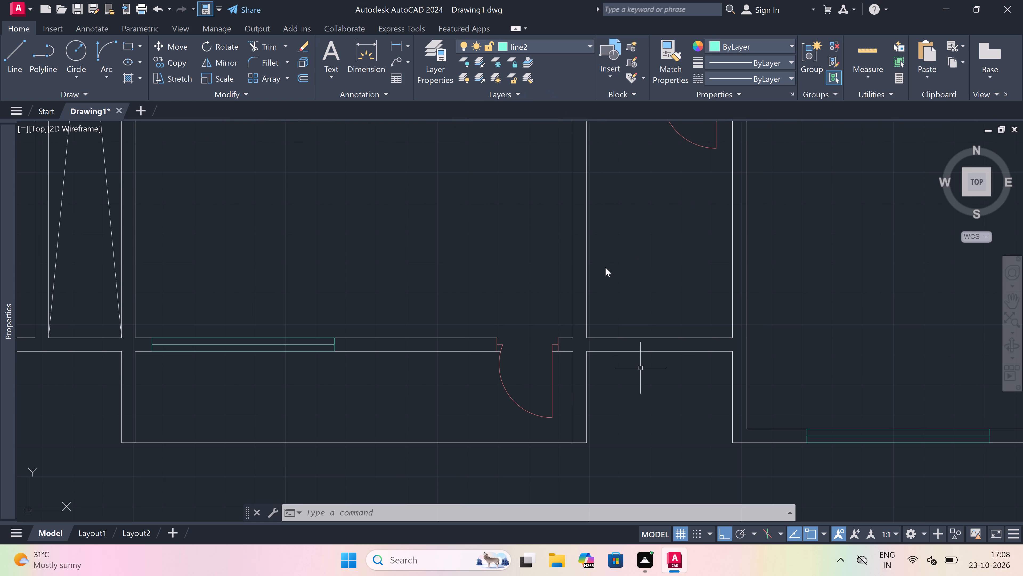
click(550, 50)
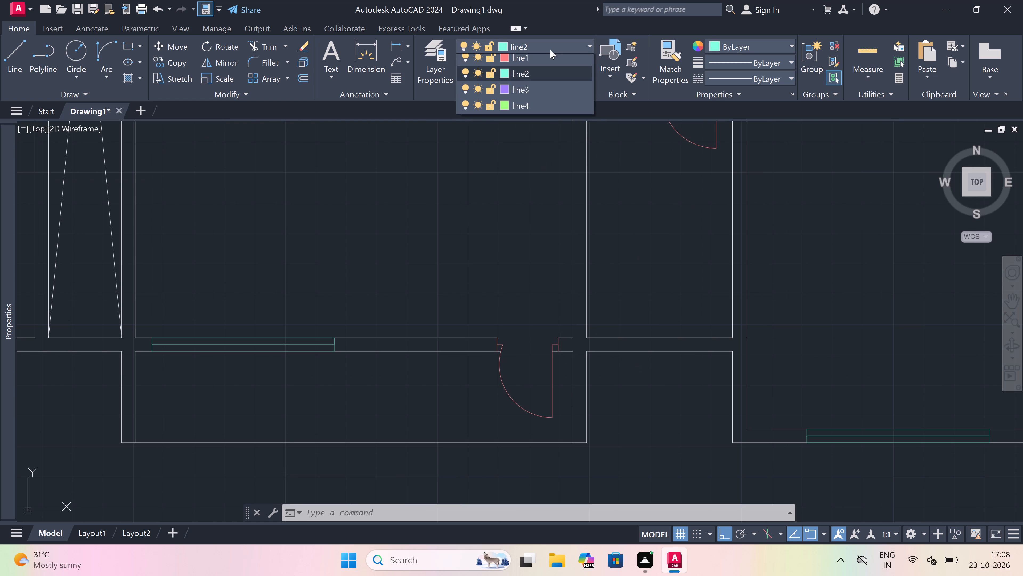
scroll(648, 350, up, 1)
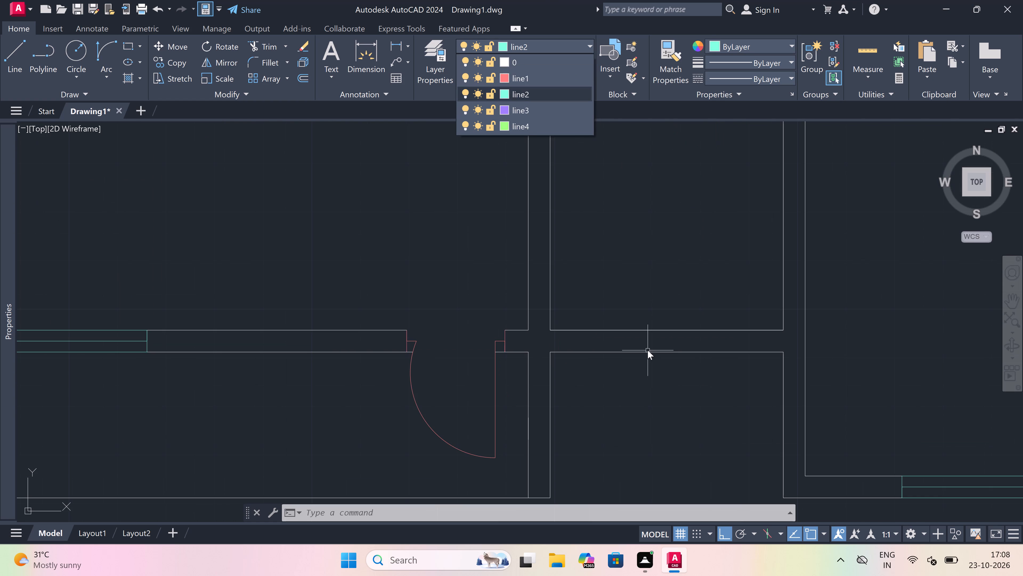
key(Escape)
Draw a window in the small room's bottom wall beside the middle balcony door, with two end lines and a 2' centre line.
key(l)
key(space)
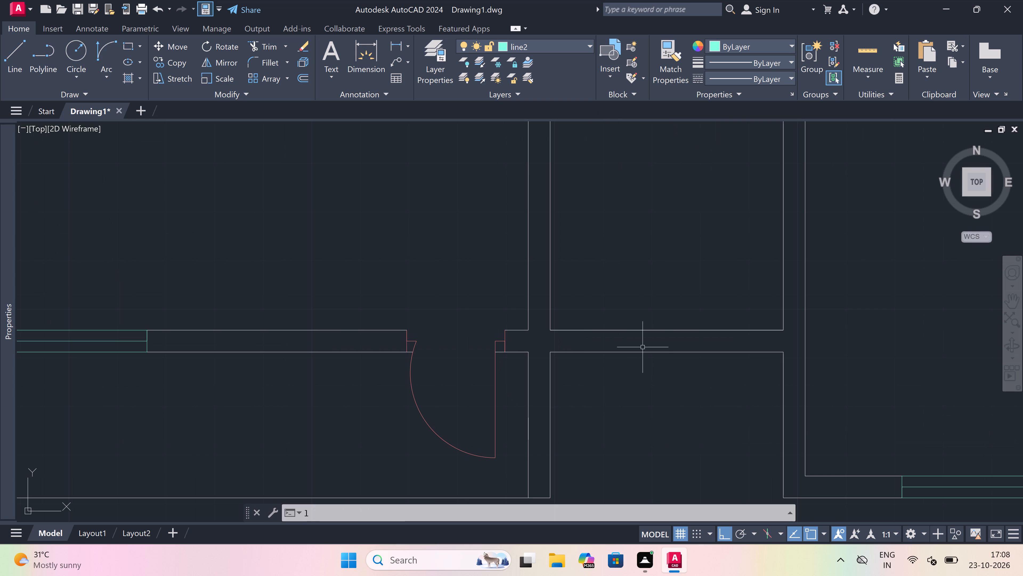
click(588, 329)
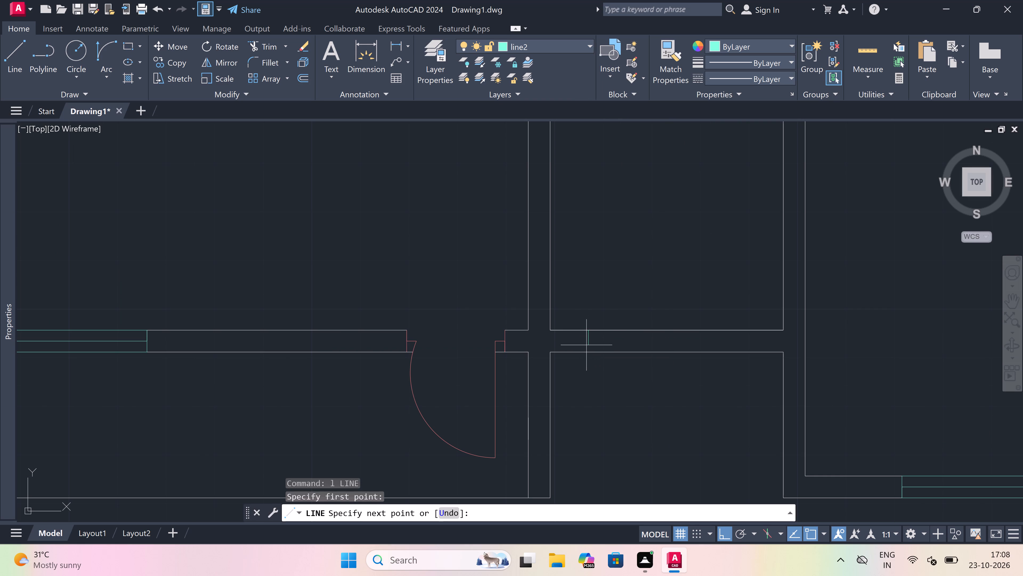
drag(586, 349, 586, 345)
drag(587, 337, 612, 342)
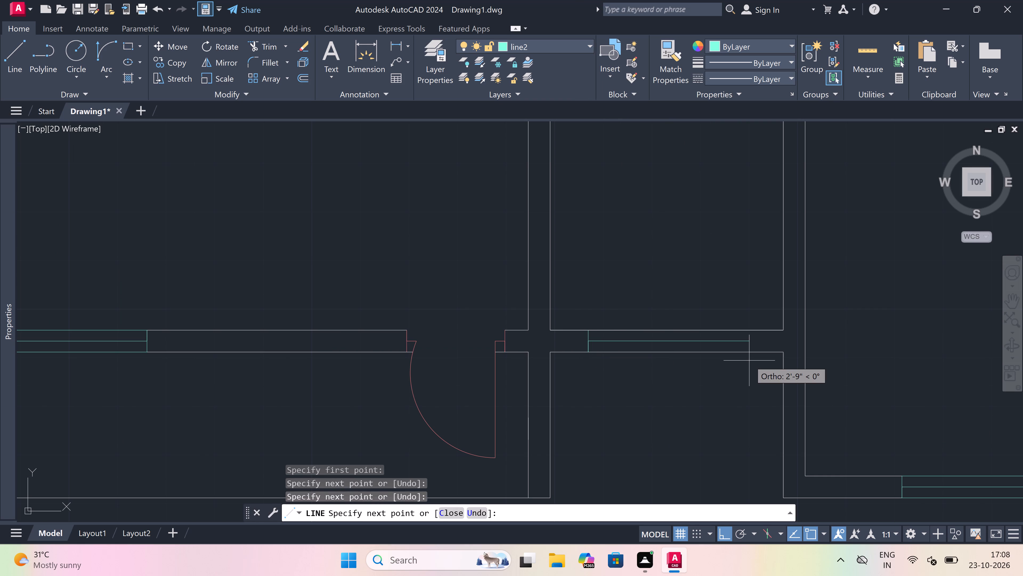
text(2')
key(space)
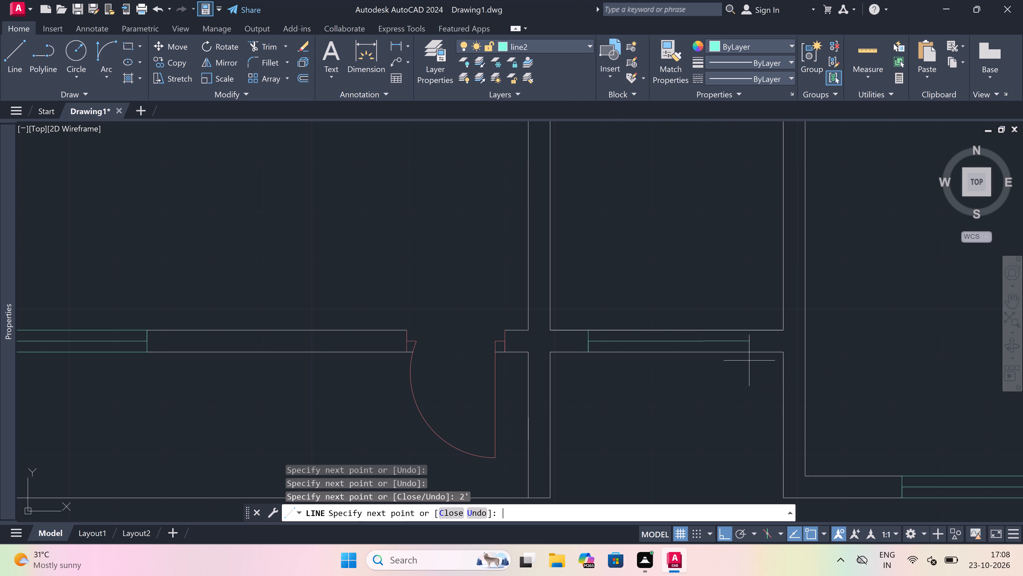
click(705, 330)
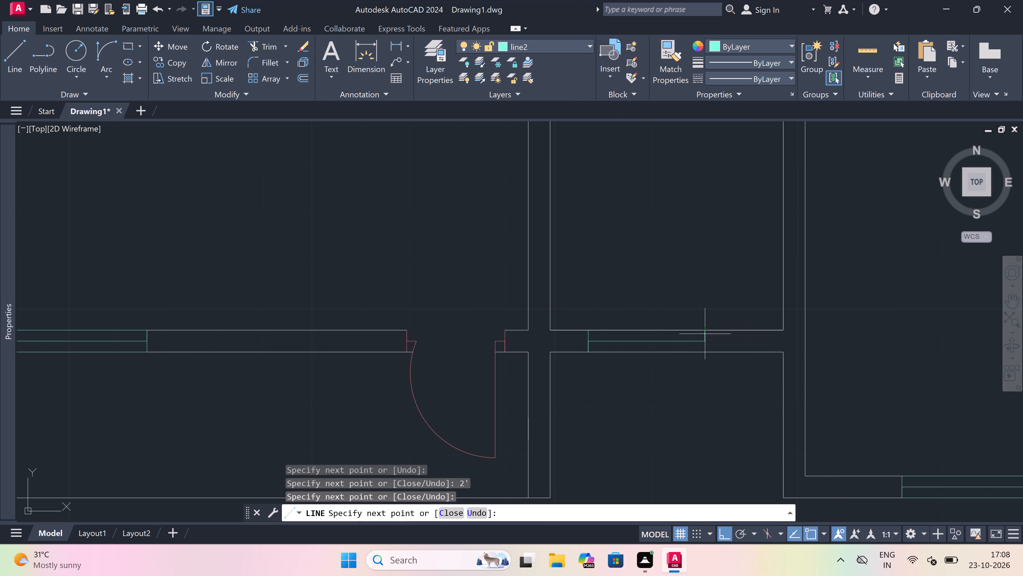
click(705, 350)
key(Escape)
Trim both wall lines between the end lines of the new 2' window.
text(tr)
key(space)
click(656, 353)
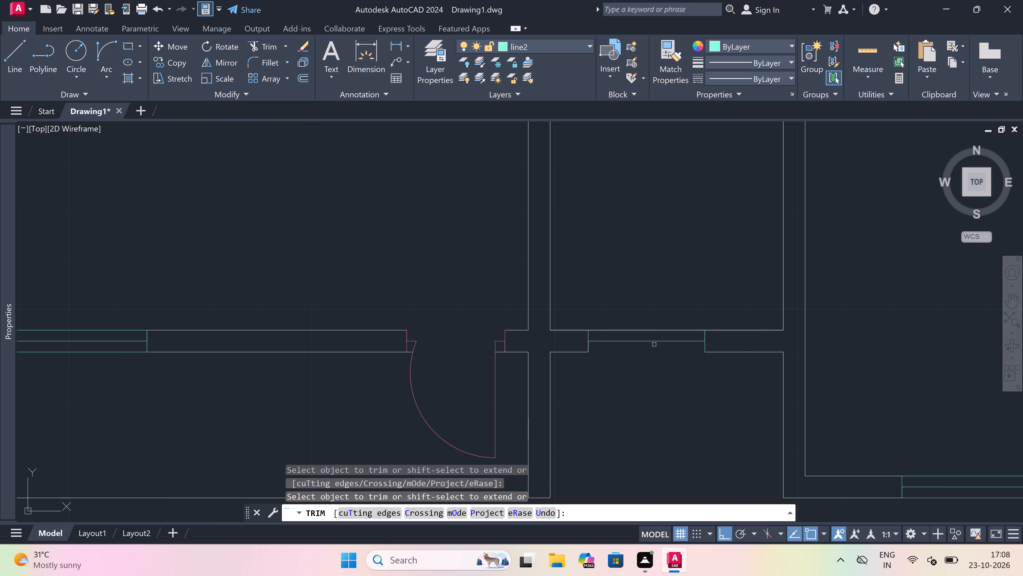
double_click(650, 330)
click(650, 330)
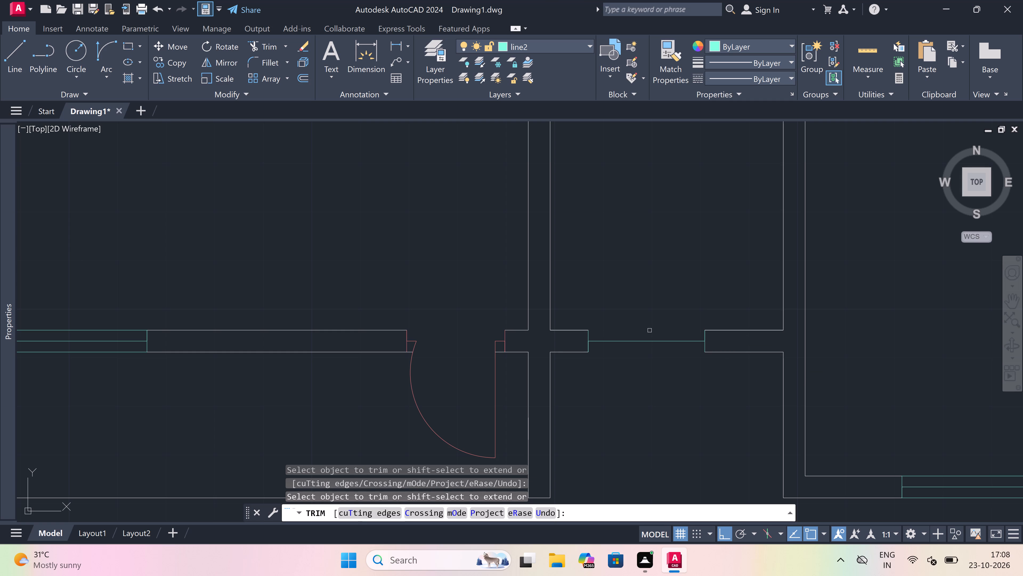
key(Escape)
Draw the upper and lower lines of the 2' window between its end lines, along the wall faces.
text(l)
key(space)
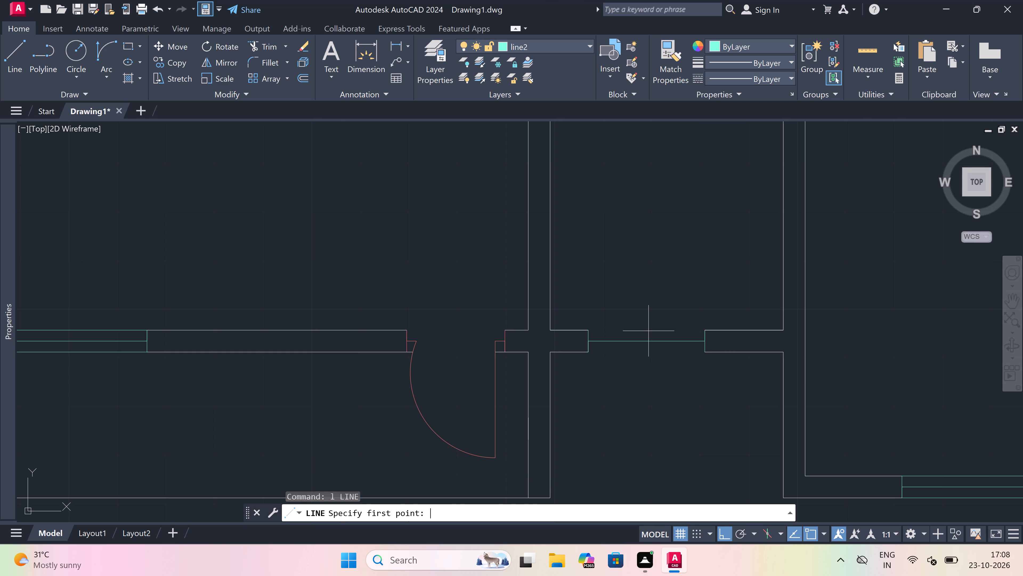
scroll(648, 331, up, 2)
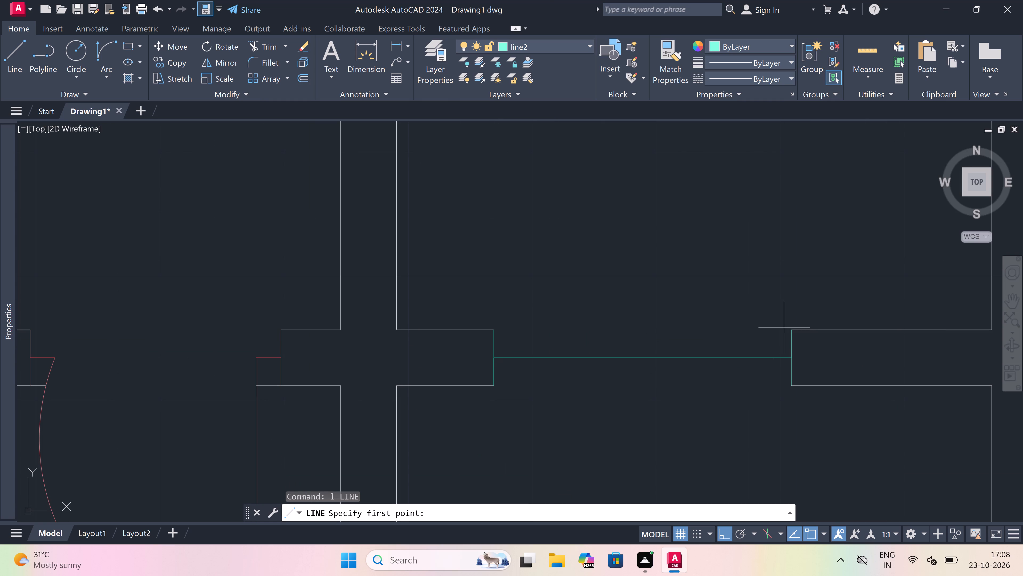
drag(790, 327, 773, 327)
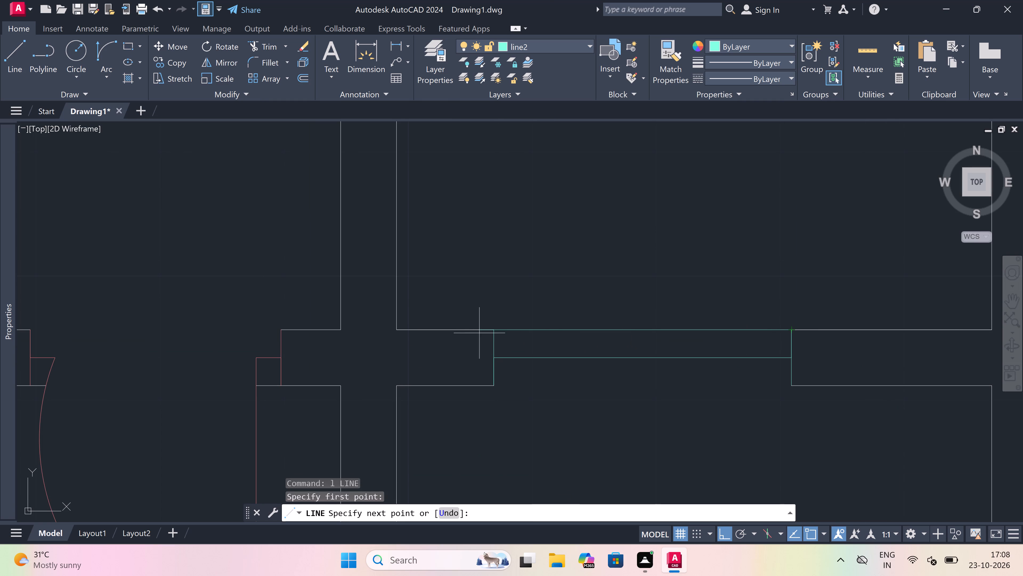
click(494, 331)
key(Escape)
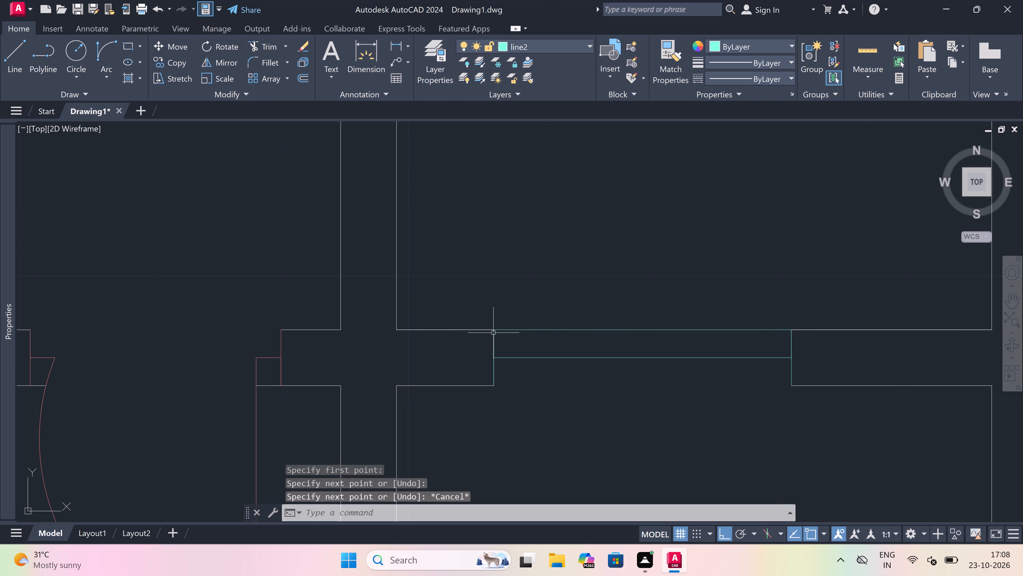
key(space)
drag(489, 384, 491, 384)
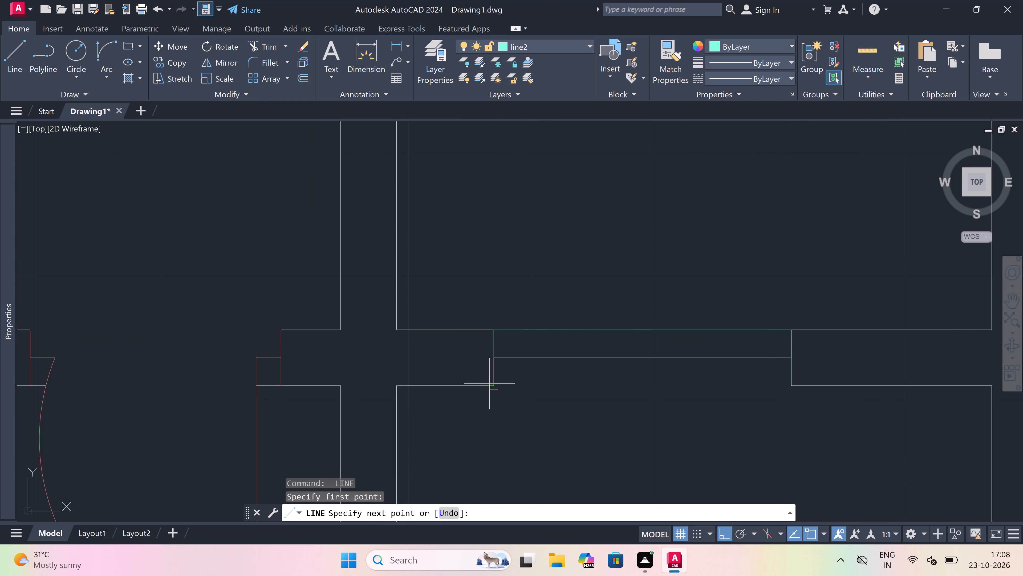
drag(491, 384, 635, 404)
click(795, 386)
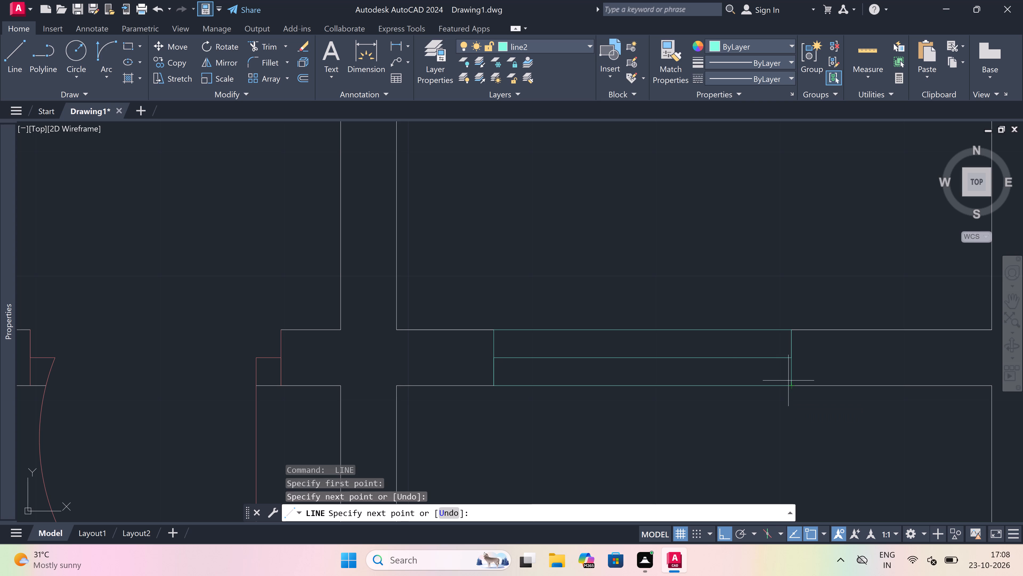
key(Escape)
Draw a window in the bottom-right bedroom's outer right wall, with two end lines across the wall and a 5' centre line.
scroll(631, 328, down, 9)
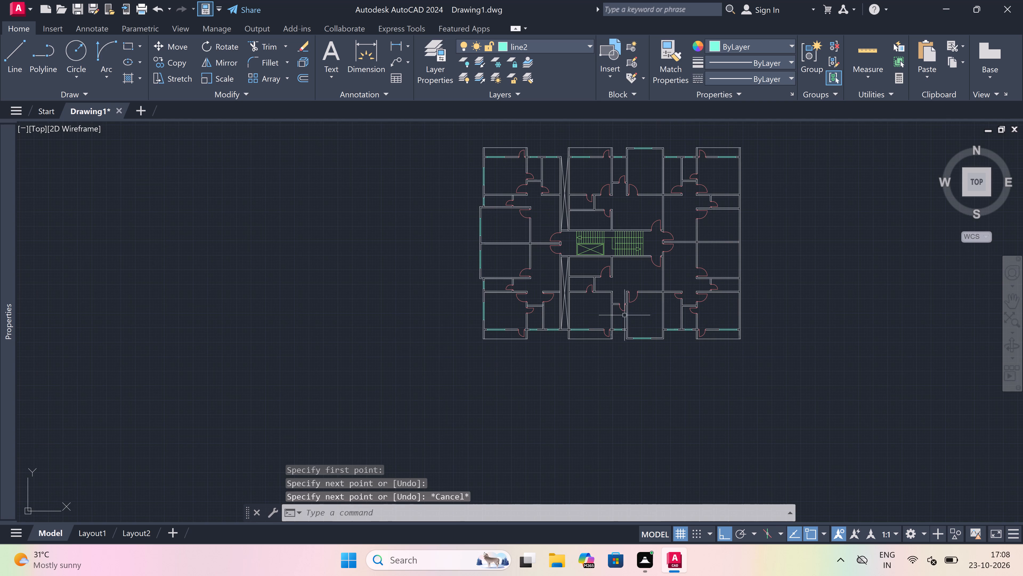
scroll(743, 317, up, 4)
key(space)
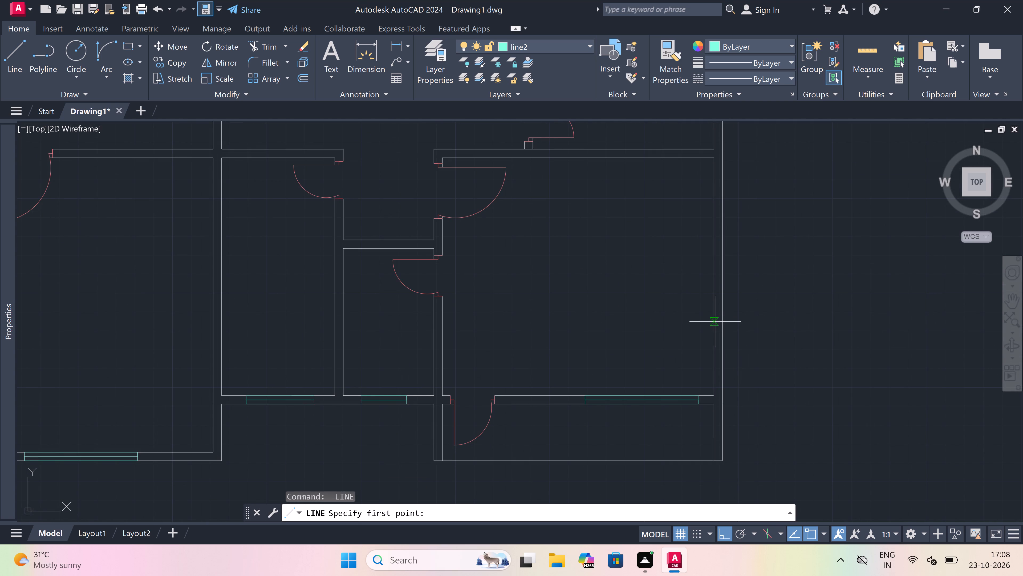
click(715, 322)
scroll(718, 320, up, 3)
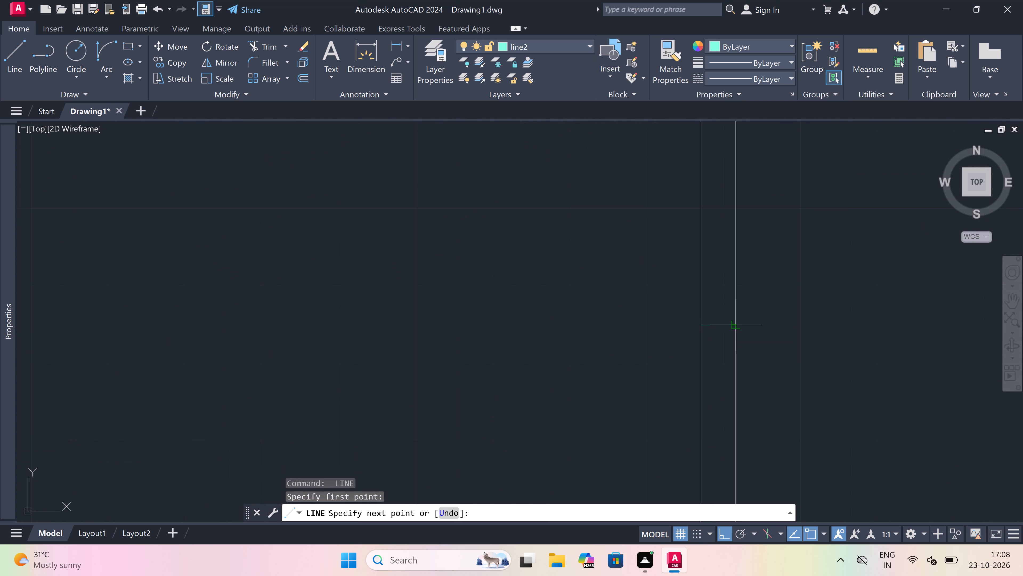
click(734, 323)
click(720, 324)
scroll(720, 324, down, 4)
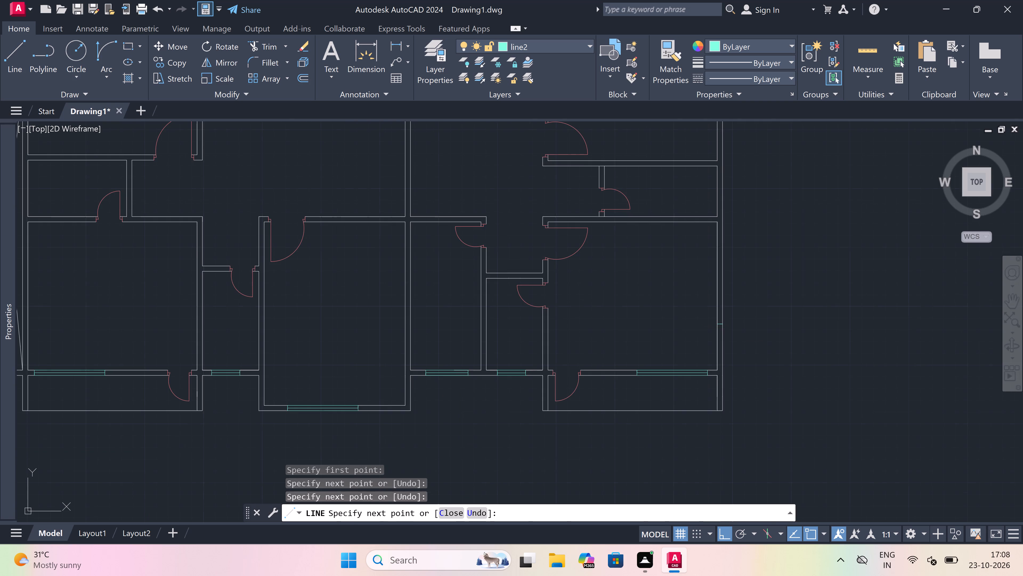
scroll(722, 261, up, 5)
text(5')
key(space)
scroll(721, 261, down, 1)
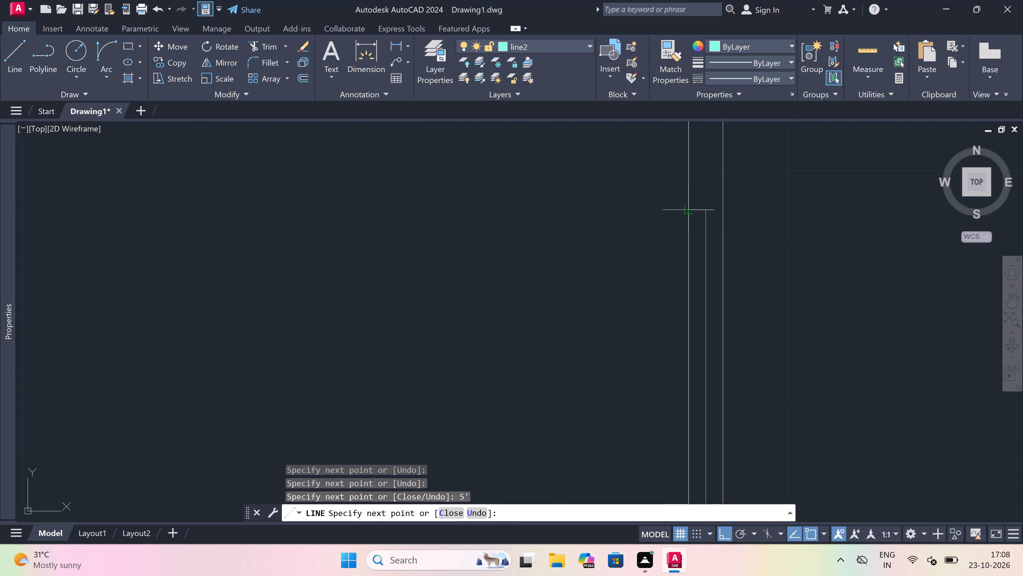
drag(689, 207, 703, 203)
click(728, 207)
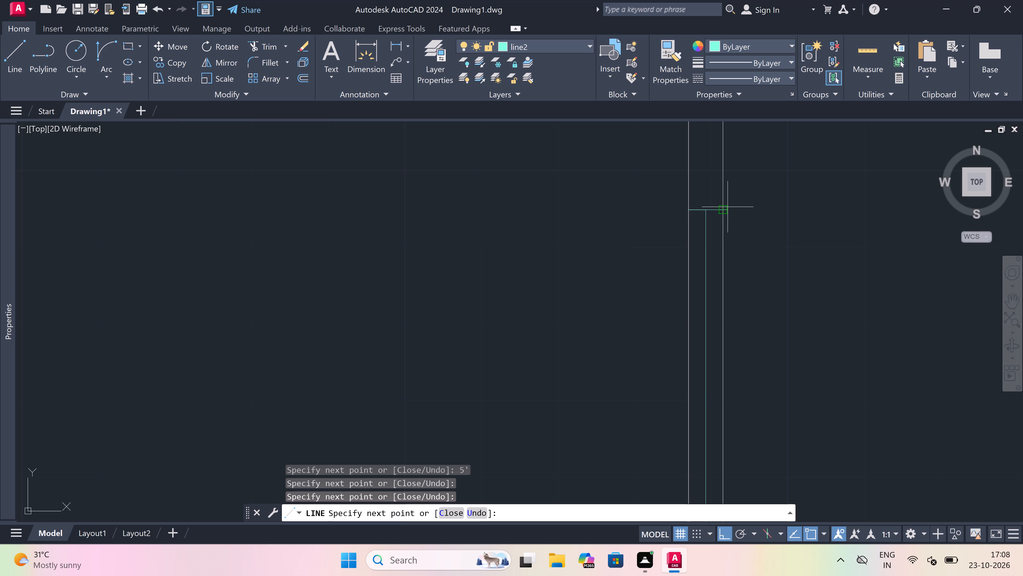
key(Escape)
Trim both wall lines between the end lines of the new 5' window.
scroll(728, 207, down, 2)
key(t)
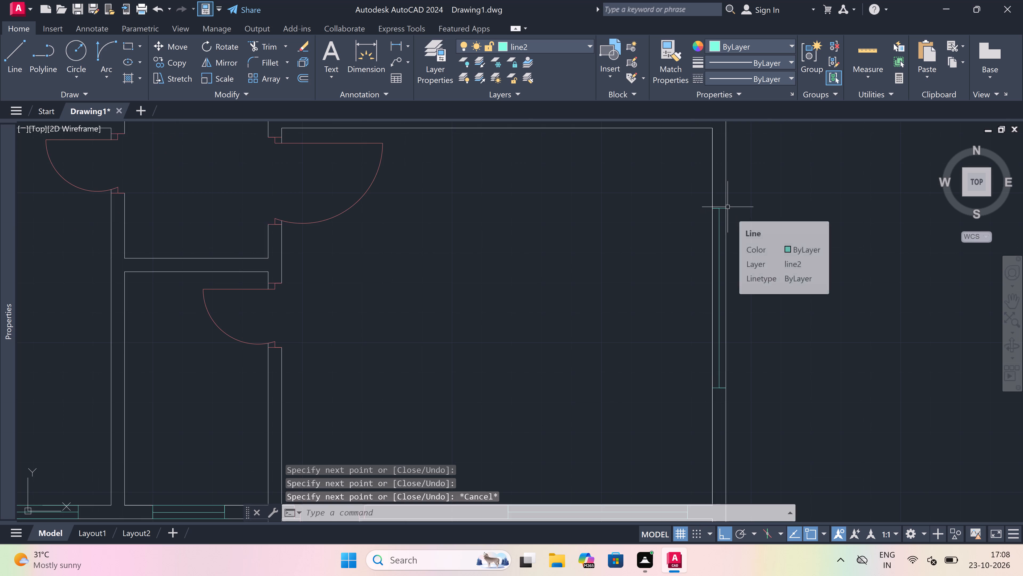
key(r)
key(space)
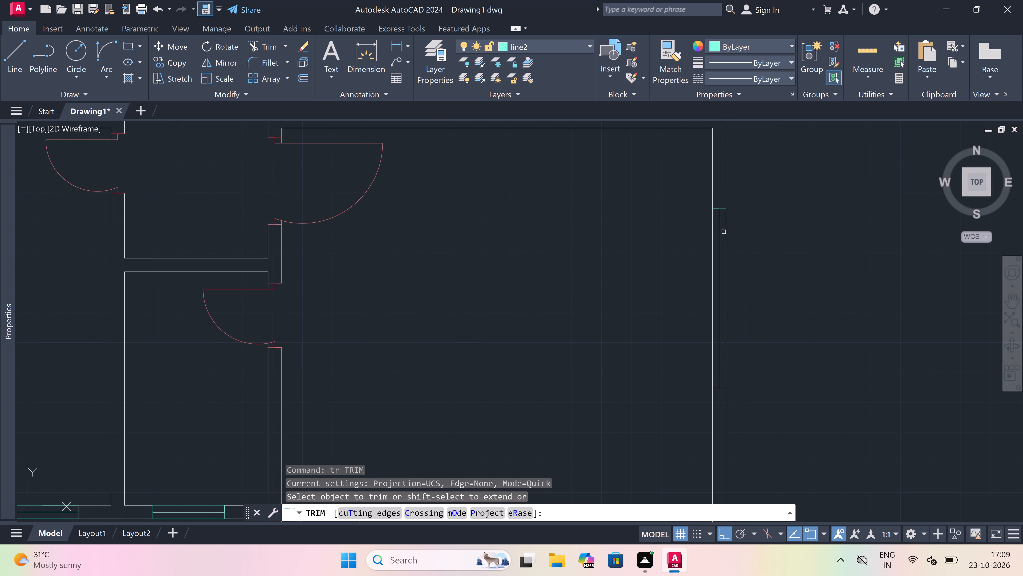
click(725, 233)
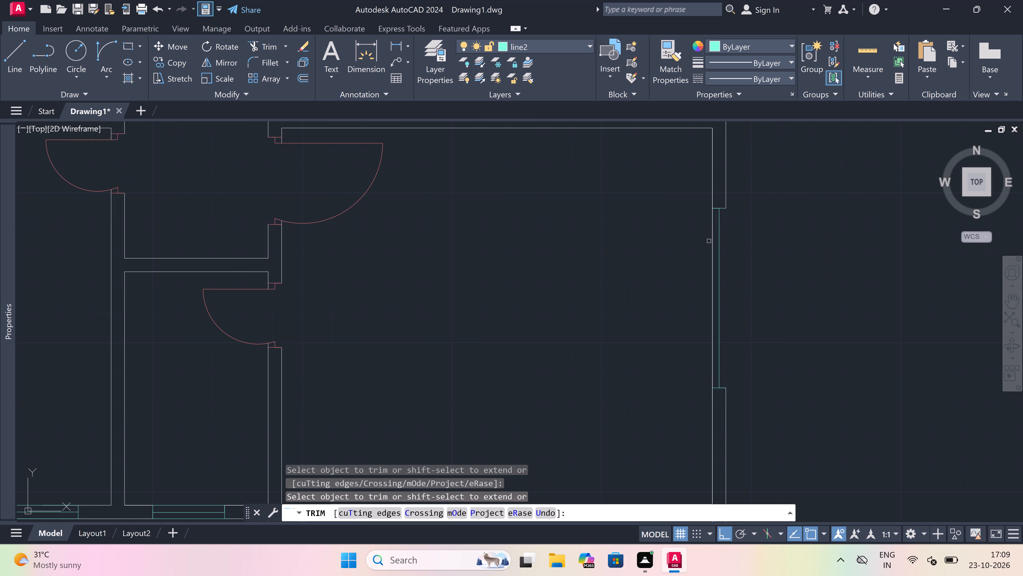
click(711, 238)
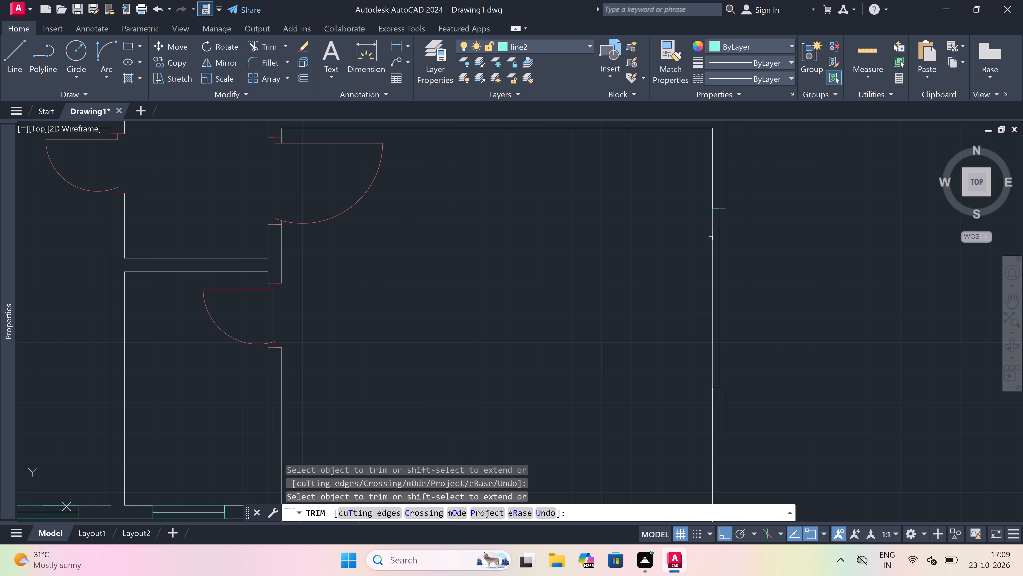
click(711, 238)
key(Escape)
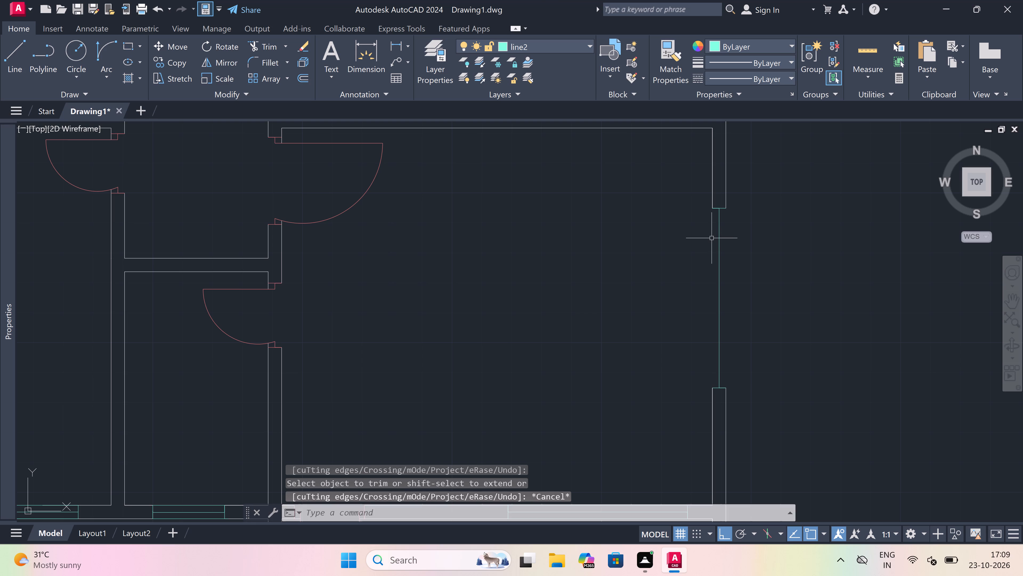
Draw the inner and outer lines of the 5' window between its end lines, along the wall faces.
key(l)
key(space)
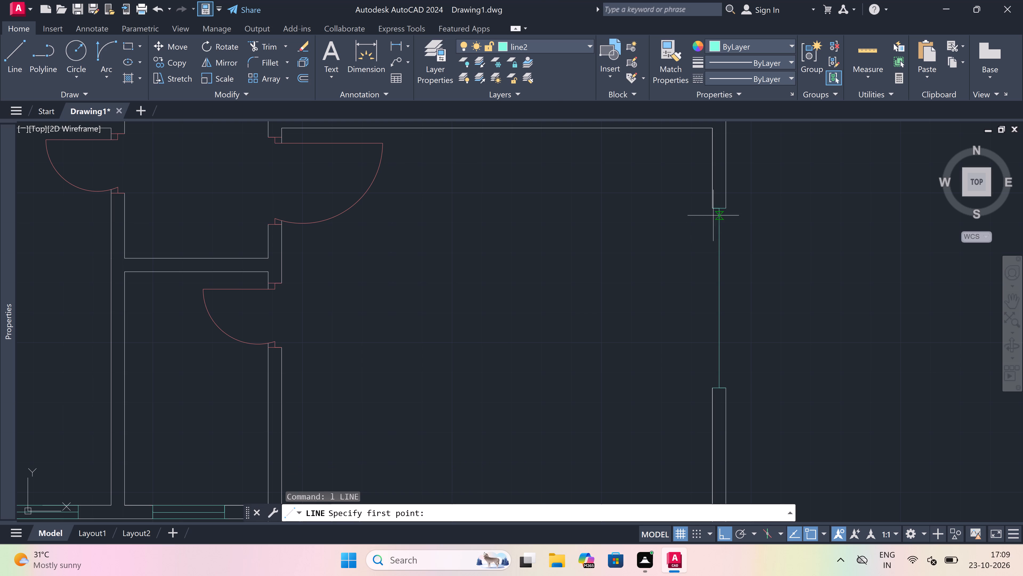
click(713, 210)
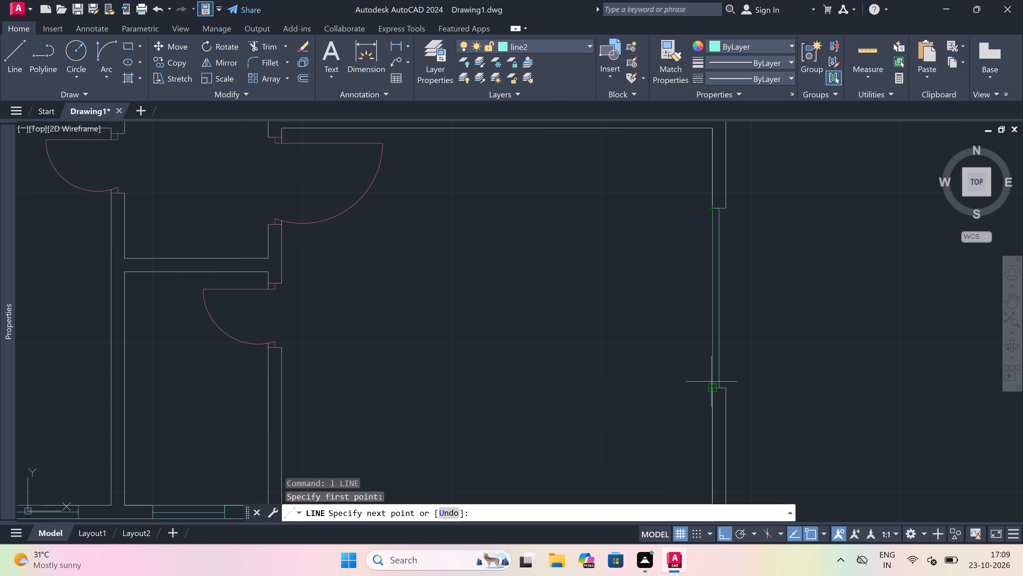
click(712, 383)
key(Escape)
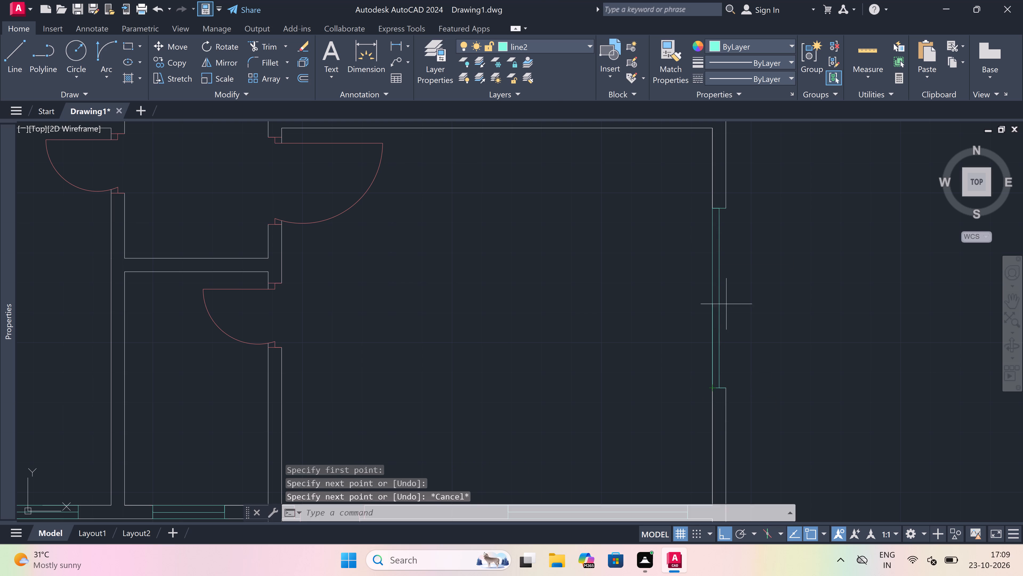
key(space)
drag(729, 209, 729, 218)
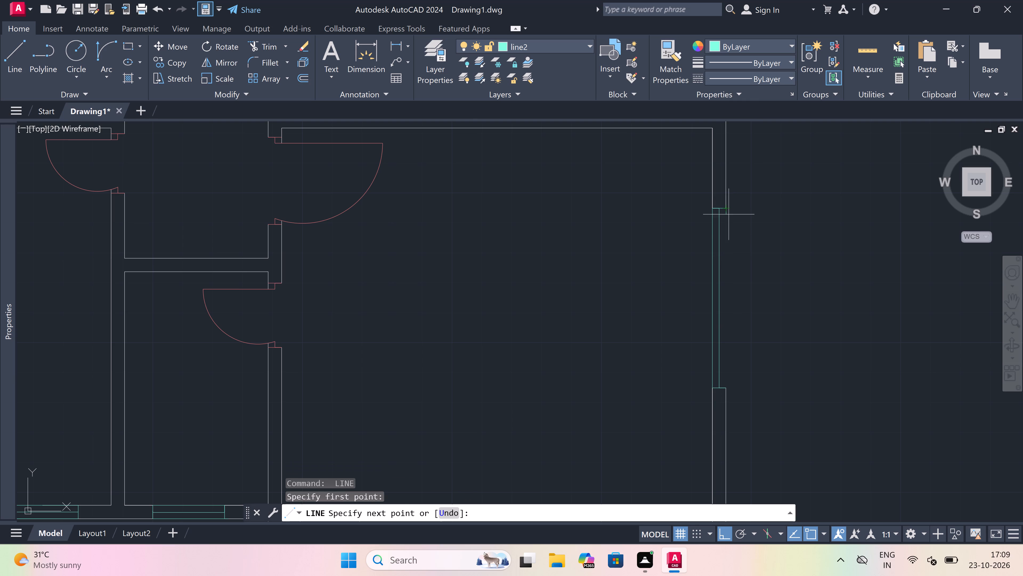
click(727, 389)
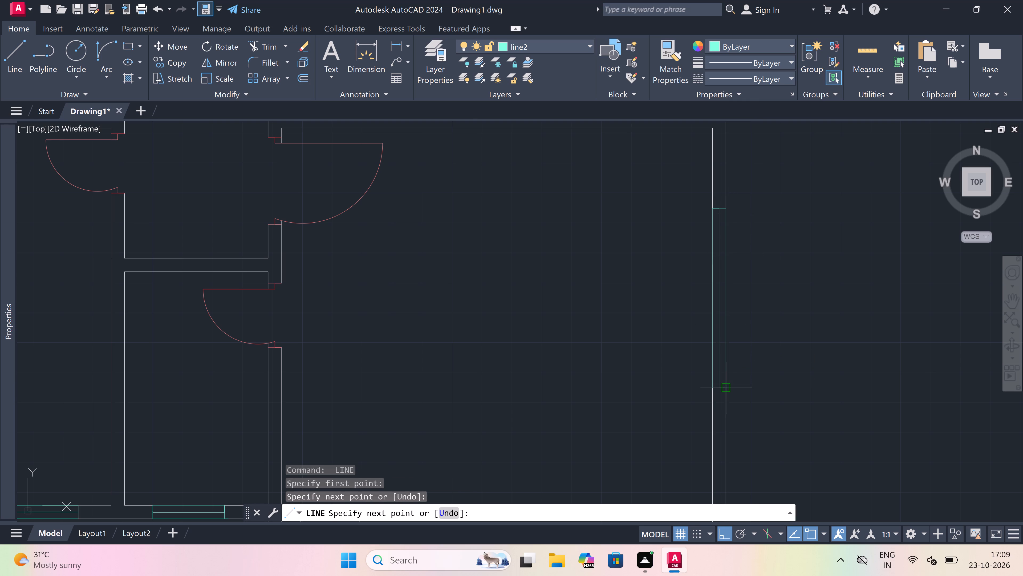
key(Escape)
Draw a window in the outer right wall of the small room above that bedroom, with two end lines and a 2' centre line.
key(space)
scroll(659, 368, down, 4)
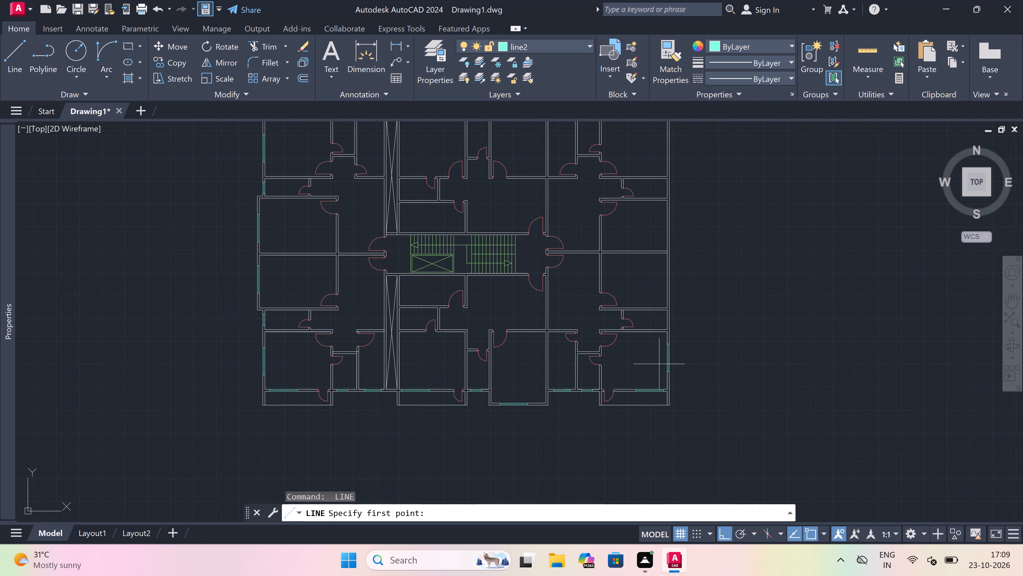
scroll(670, 327, up, 4)
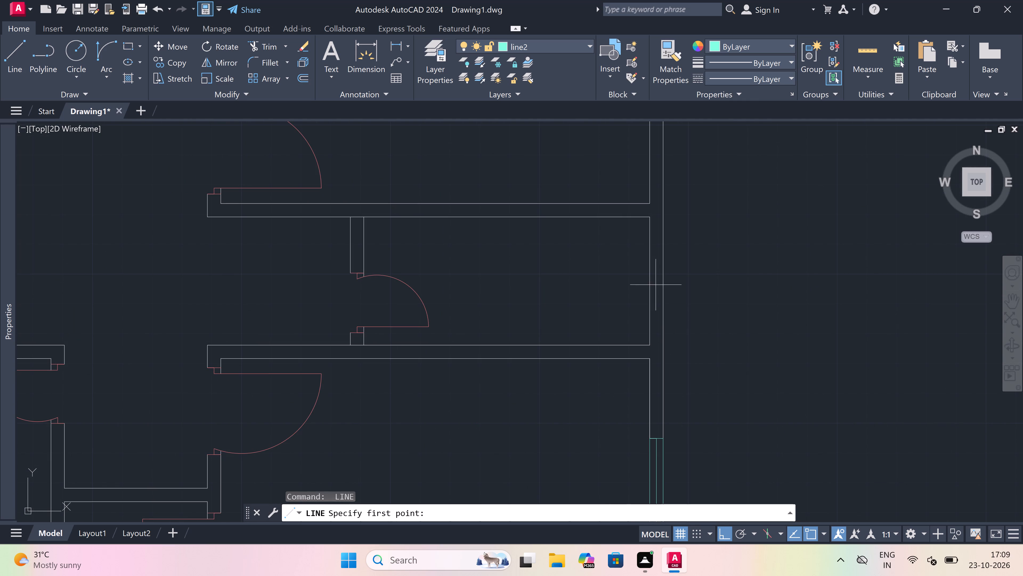
scroll(642, 254, up, 1)
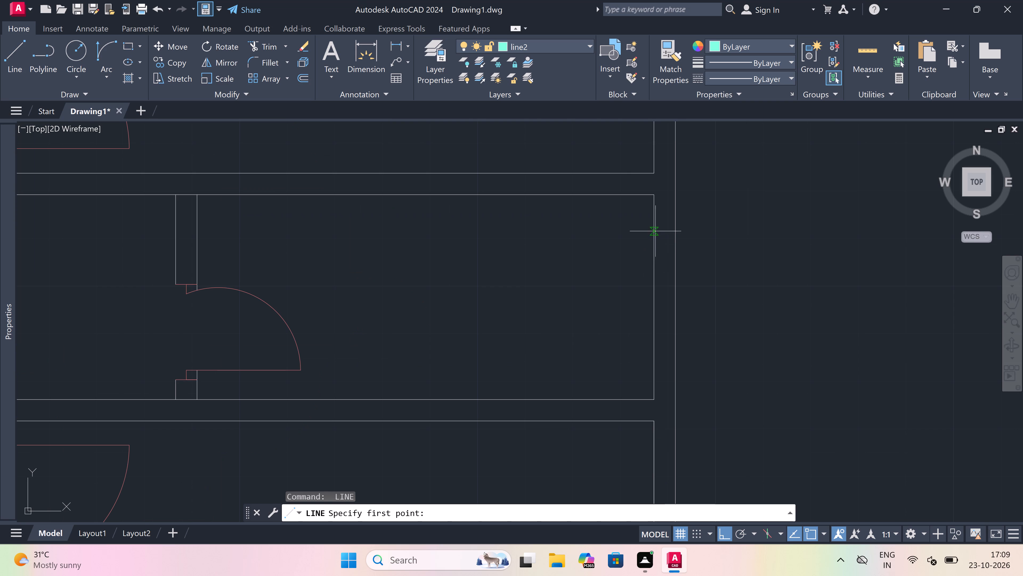
click(655, 231)
click(669, 229)
drag(667, 230, 667, 234)
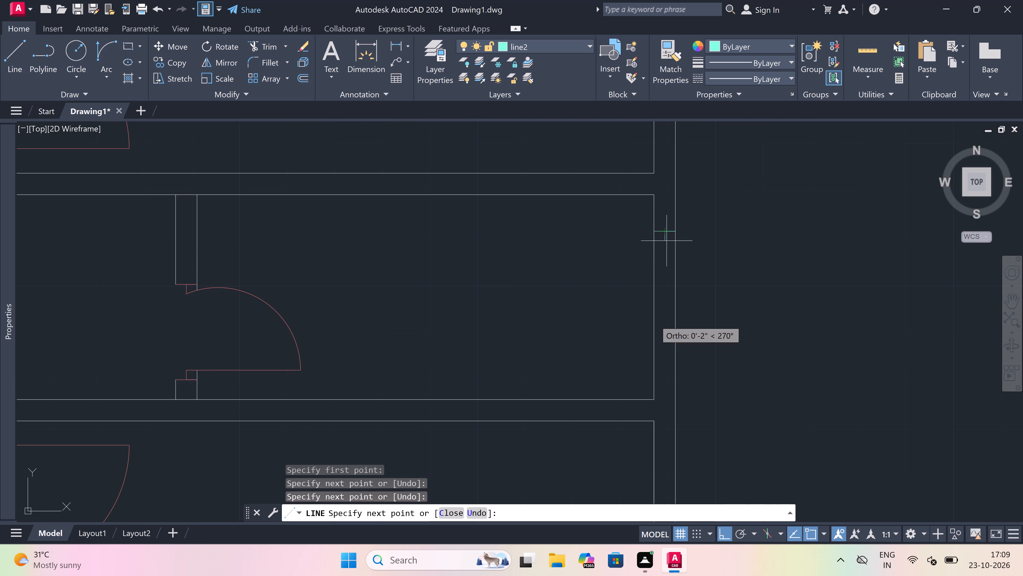
text(2')
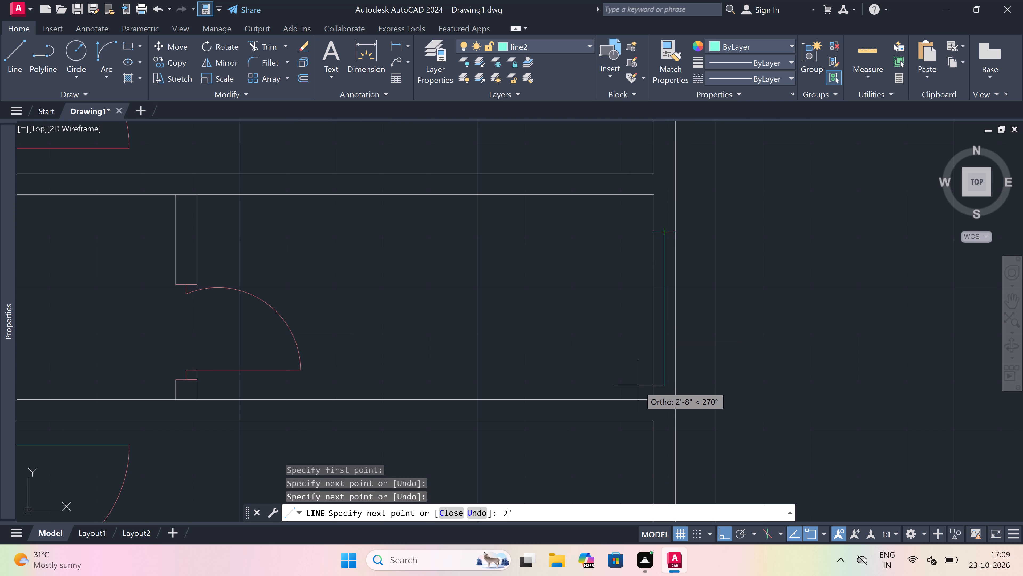
key(space)
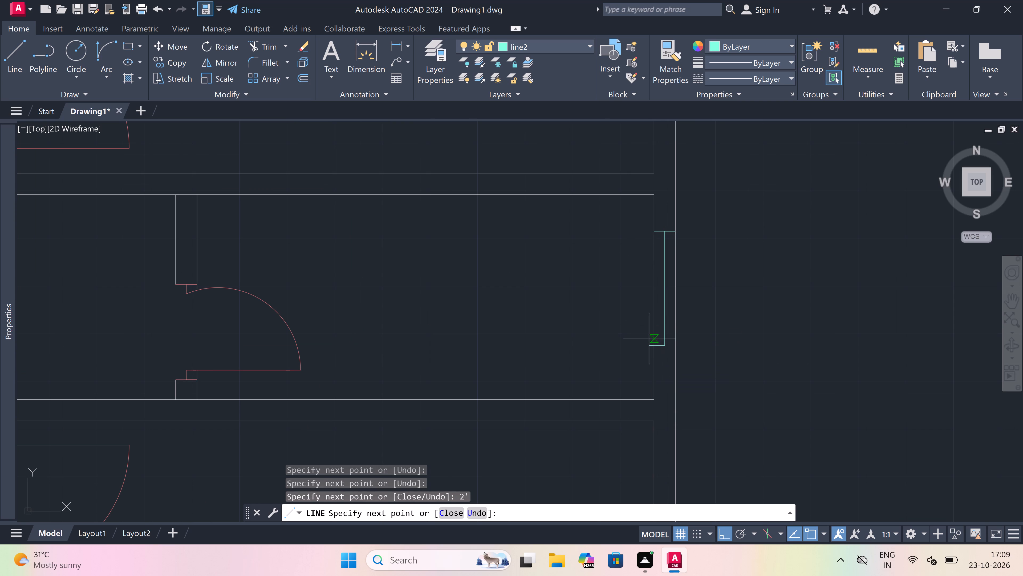
click(651, 341)
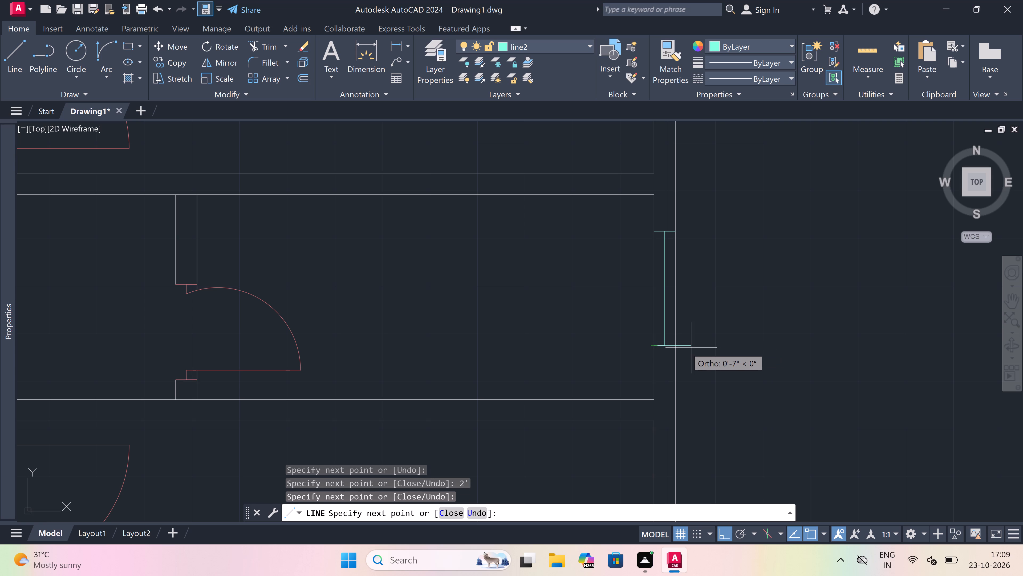
click(677, 348)
key(Escape)
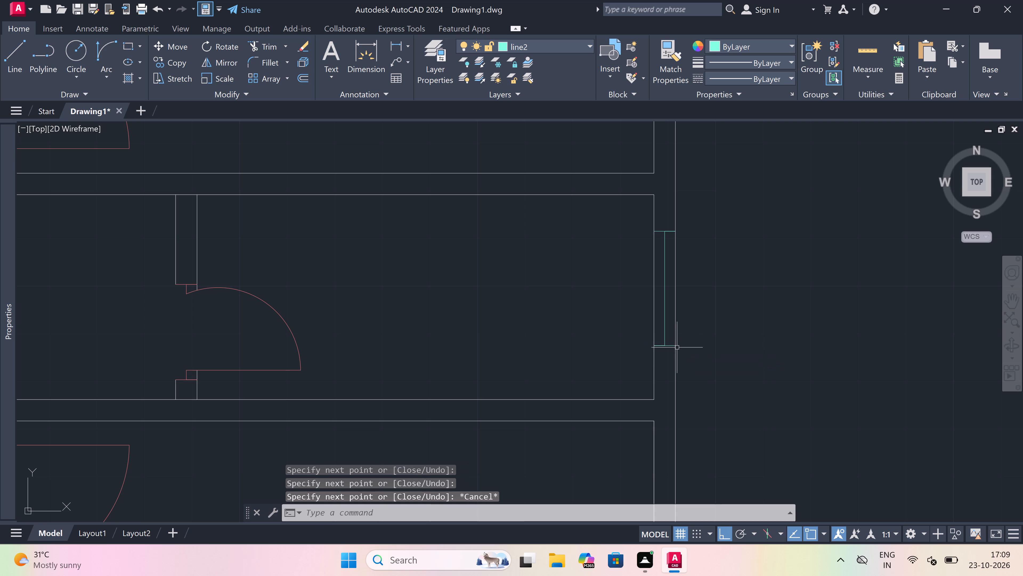
Trim both wall lines between the end lines of the small room's 2' window.
key(t)
text(r)
key(space)
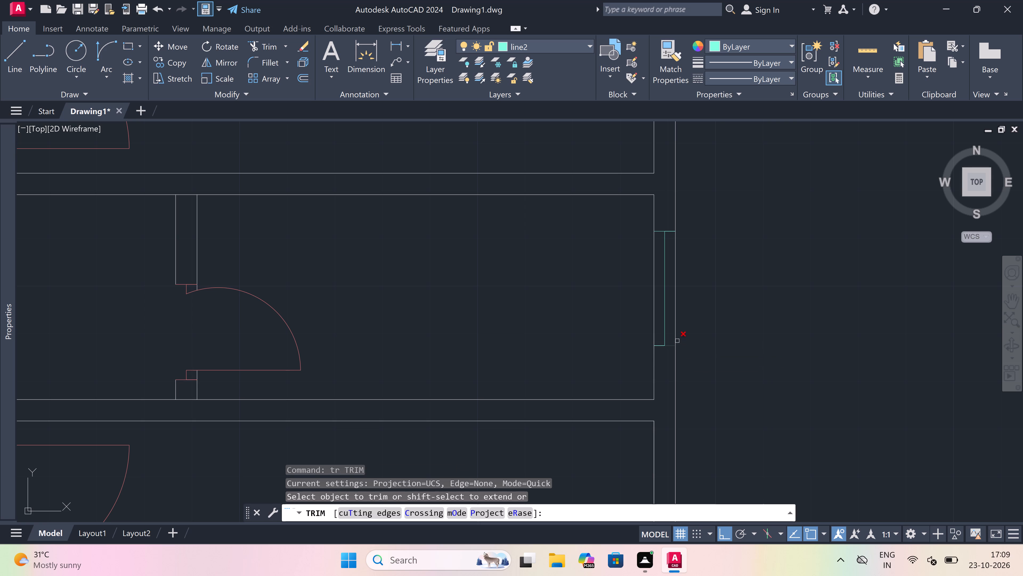
click(678, 324)
click(677, 318)
click(677, 318)
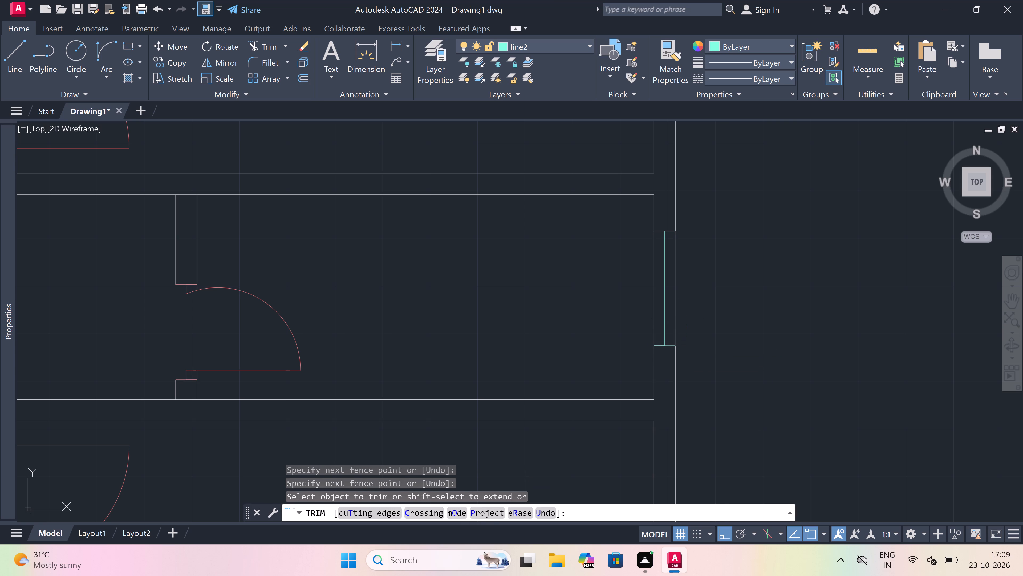
click(652, 314)
key(Escape)
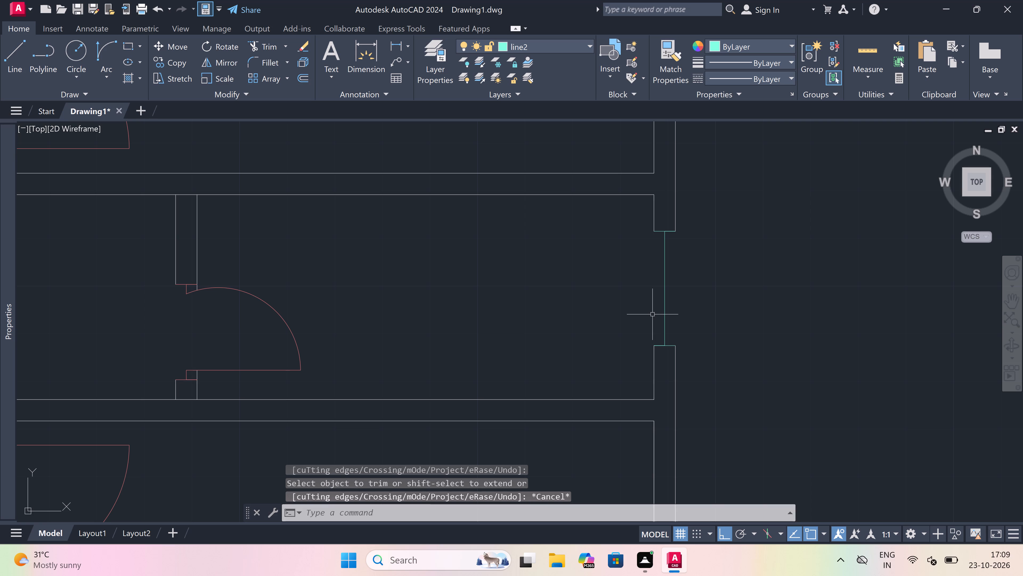
Draw the inner and outer lines of the 2' window between its end lines, along the wall faces.
key(l)
key(space)
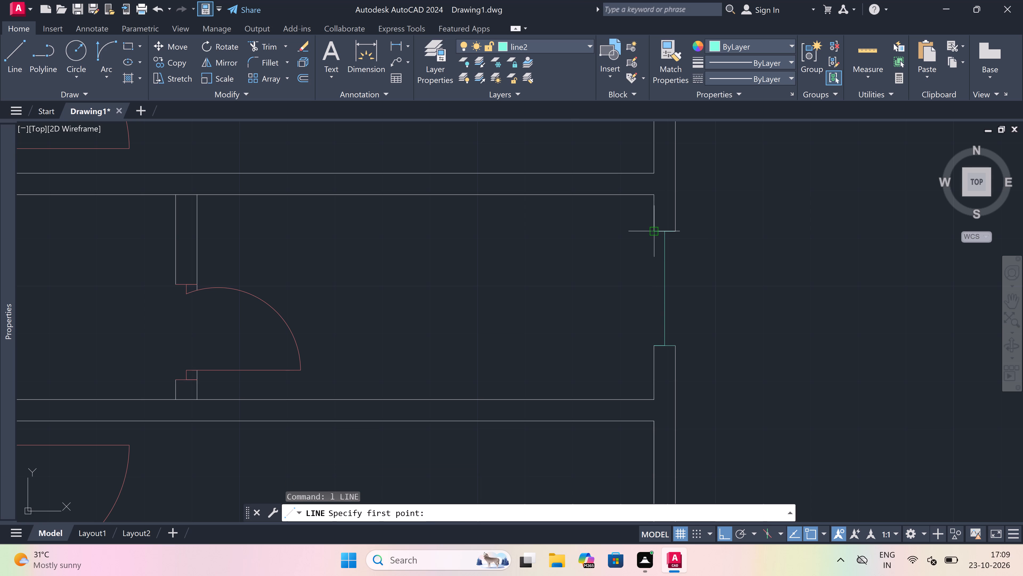
click(655, 235)
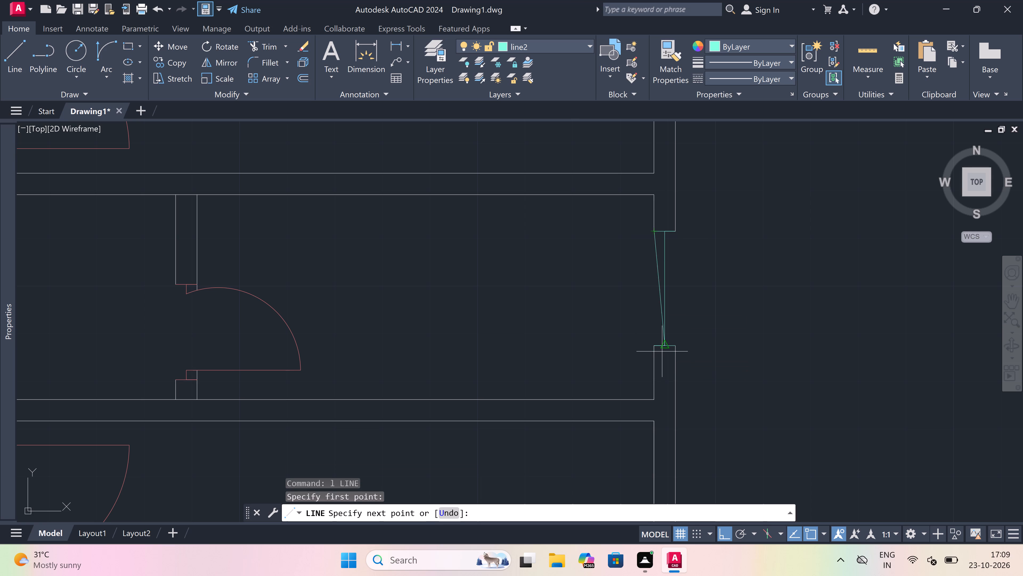
click(653, 343)
key(Escape)
key(space)
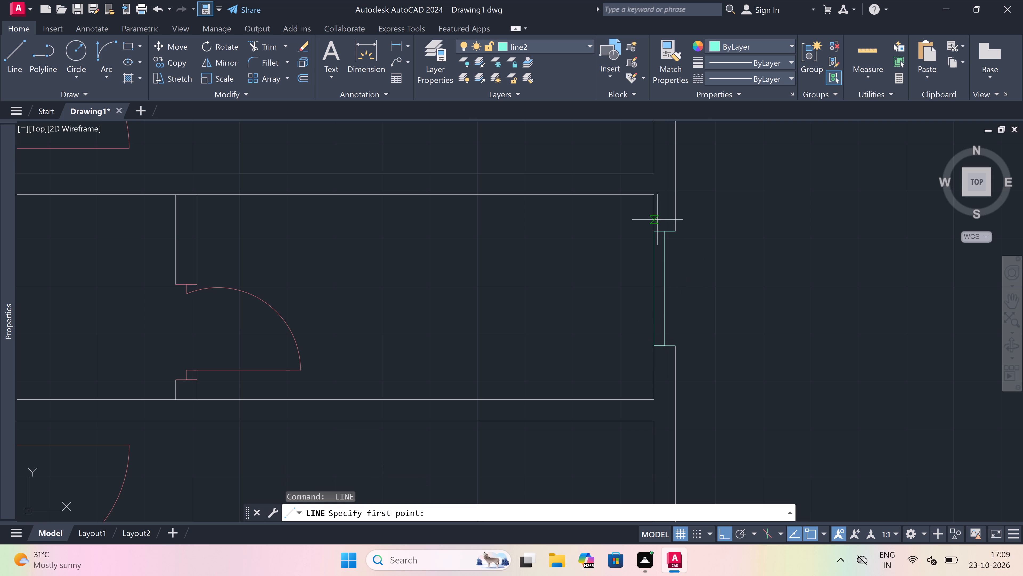
click(680, 231)
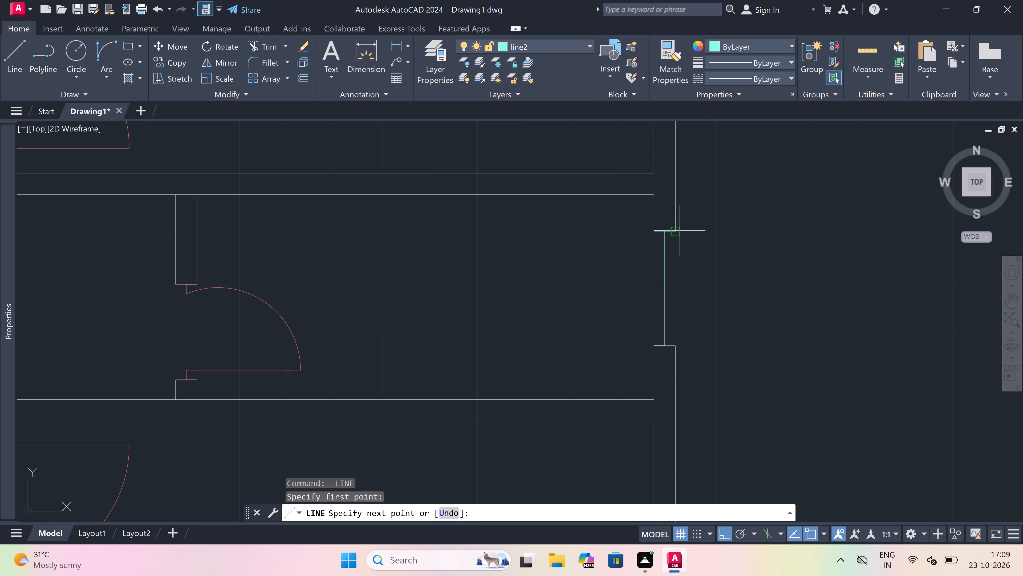
click(679, 342)
key(Escape)
Draw a window in the outer right wall of the room above the small room, with two end lines and a 5' centre line.
scroll(657, 341, down, 3)
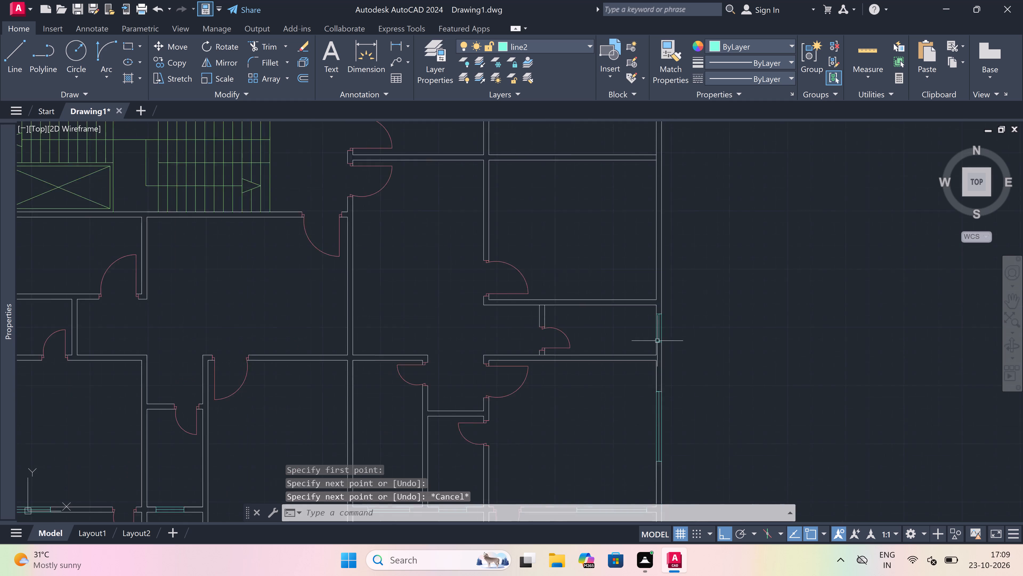
scroll(657, 341, down, 2)
scroll(664, 300, up, 4)
key(space)
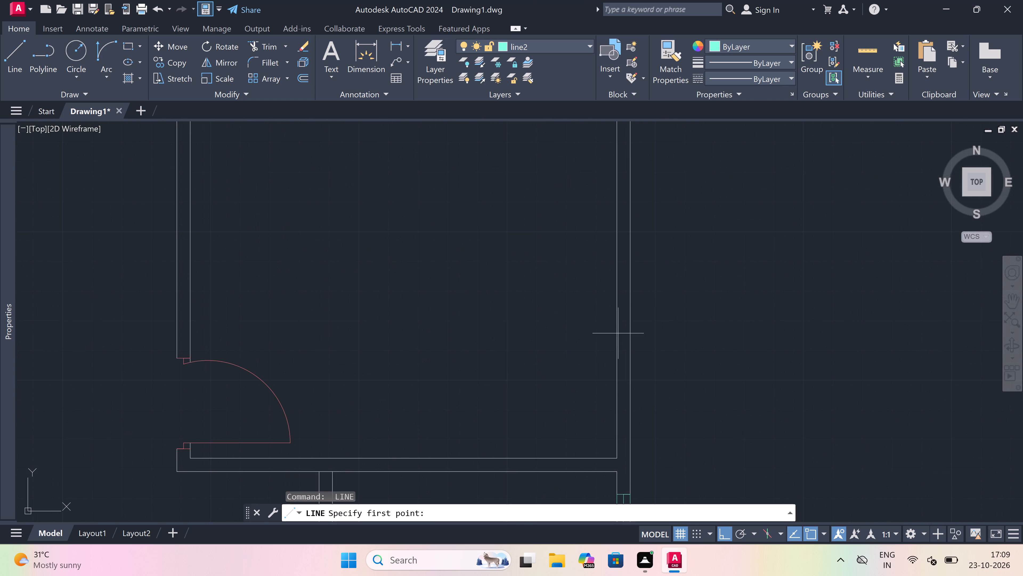
click(615, 357)
click(633, 355)
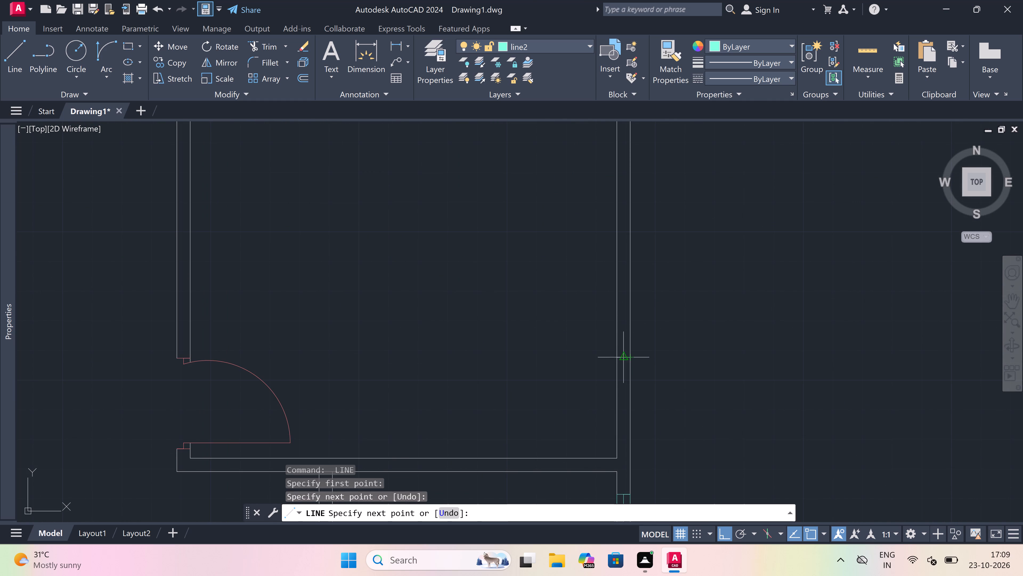
drag(623, 356, 625, 330)
text(5')
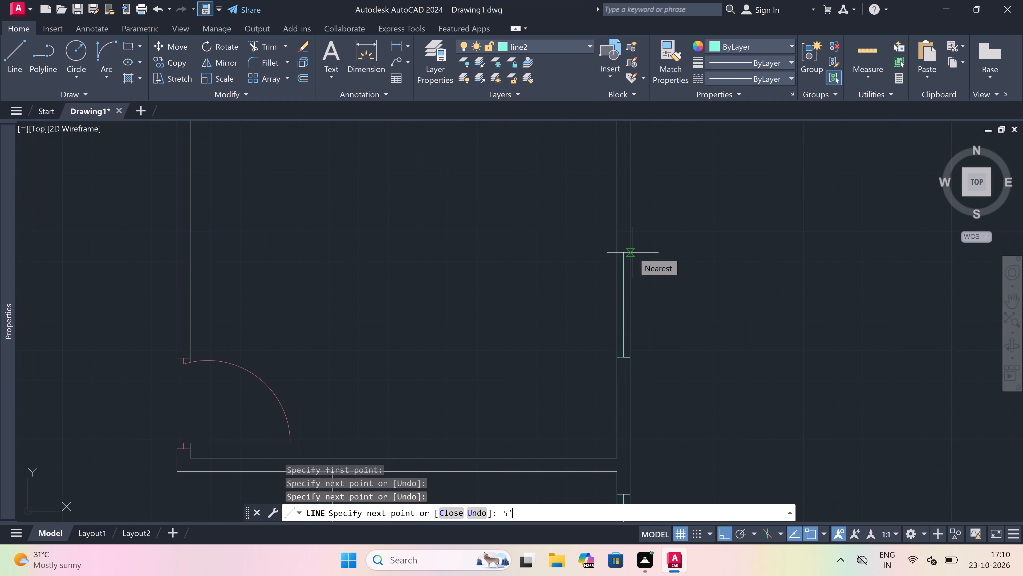
key(space)
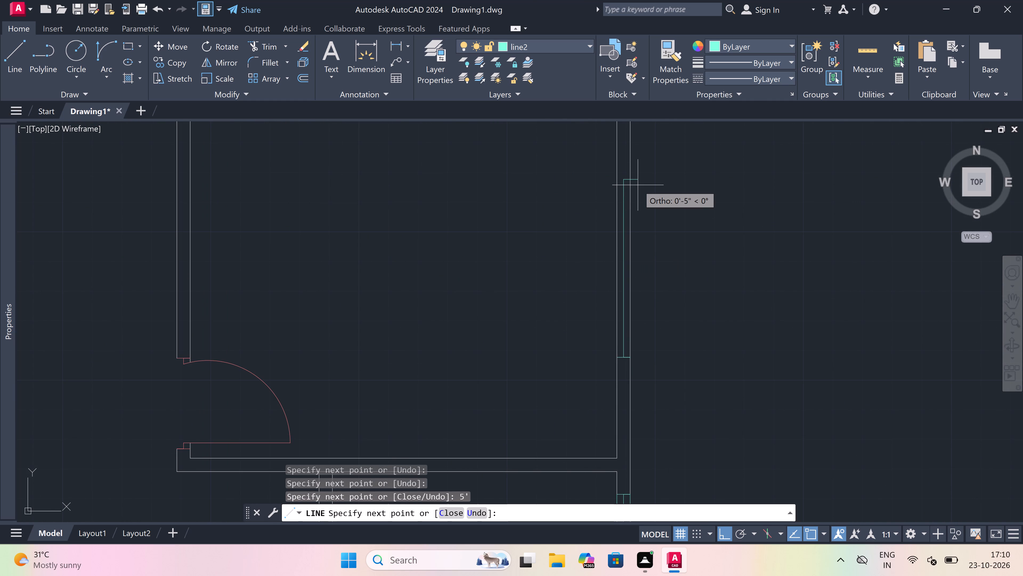
scroll(628, 177, up, 4)
click(638, 193)
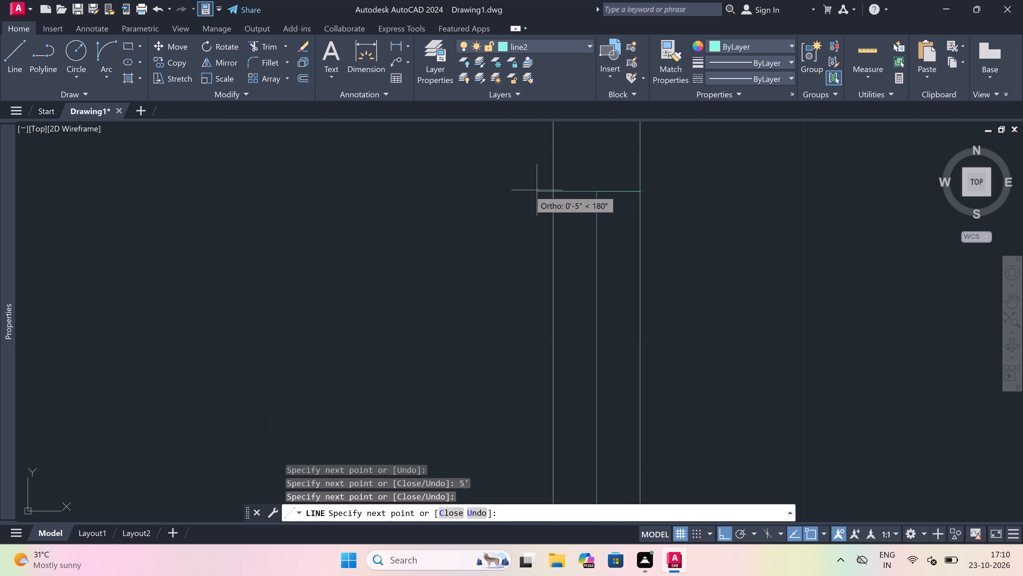
click(552, 189)
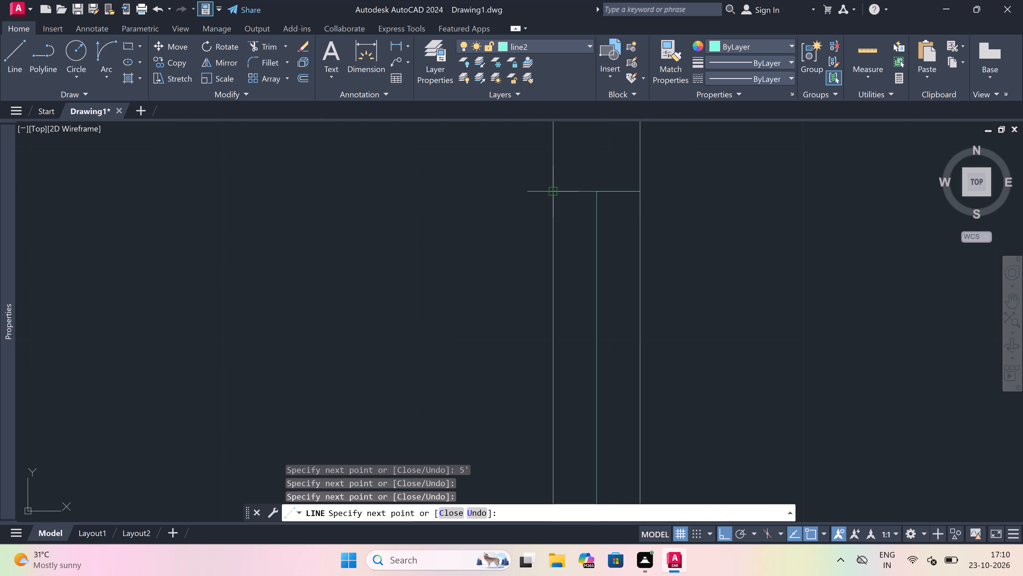
key(Escape)
Trim both wall lines between the end lines of this room's 5' window.
scroll(552, 189, down, 3)
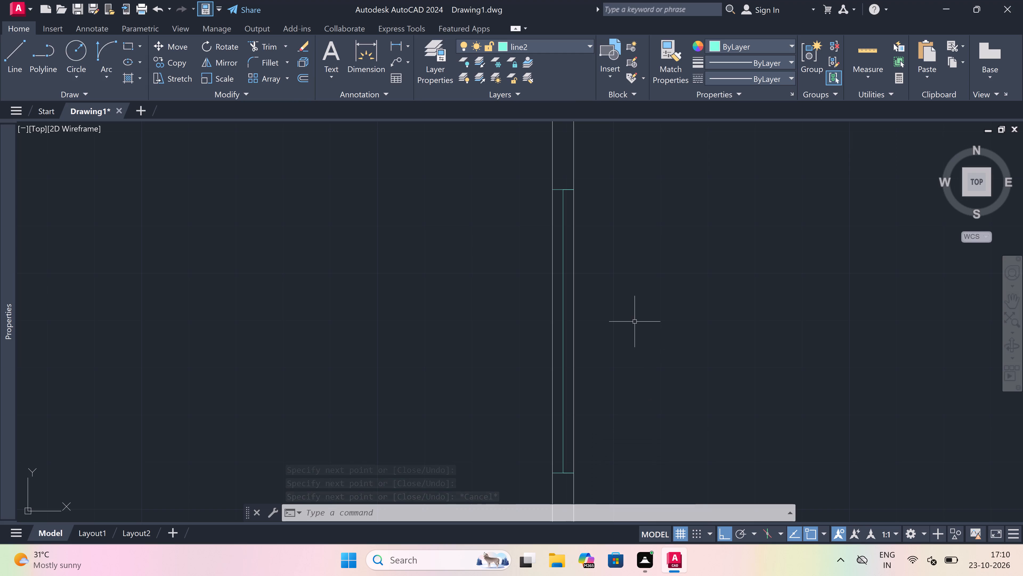
text(tr)
key(space)
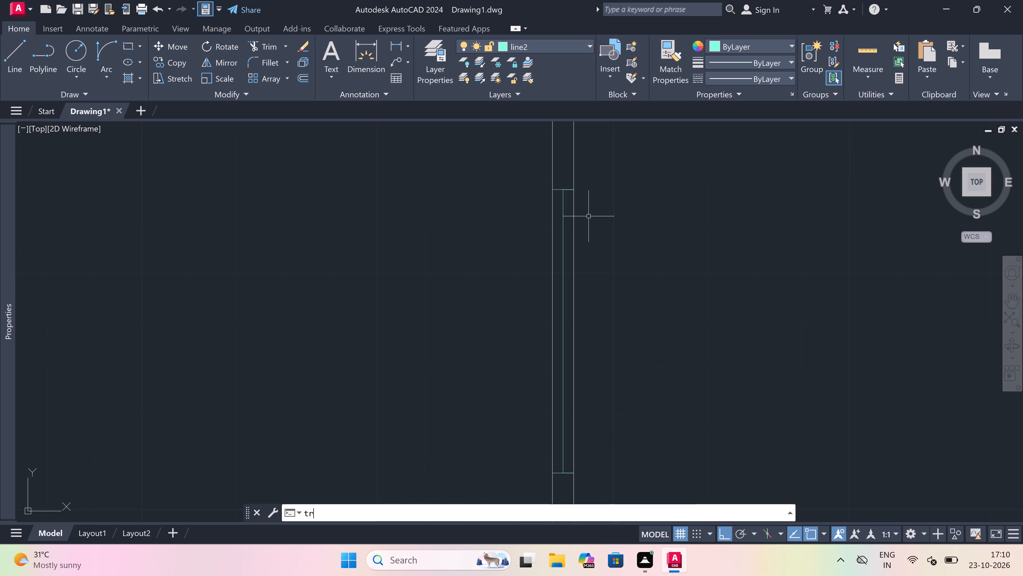
click(577, 275)
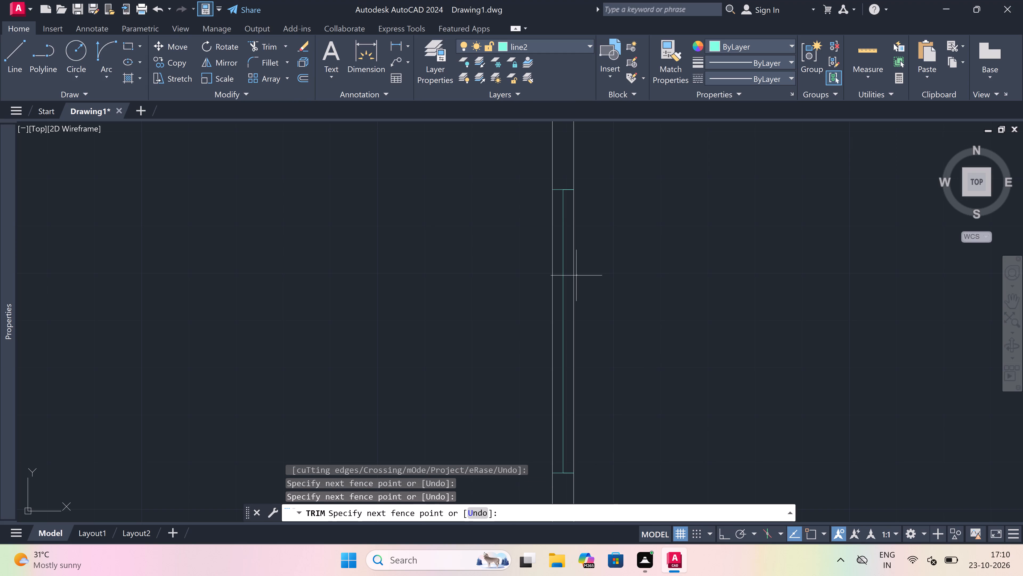
click(574, 275)
click(574, 275)
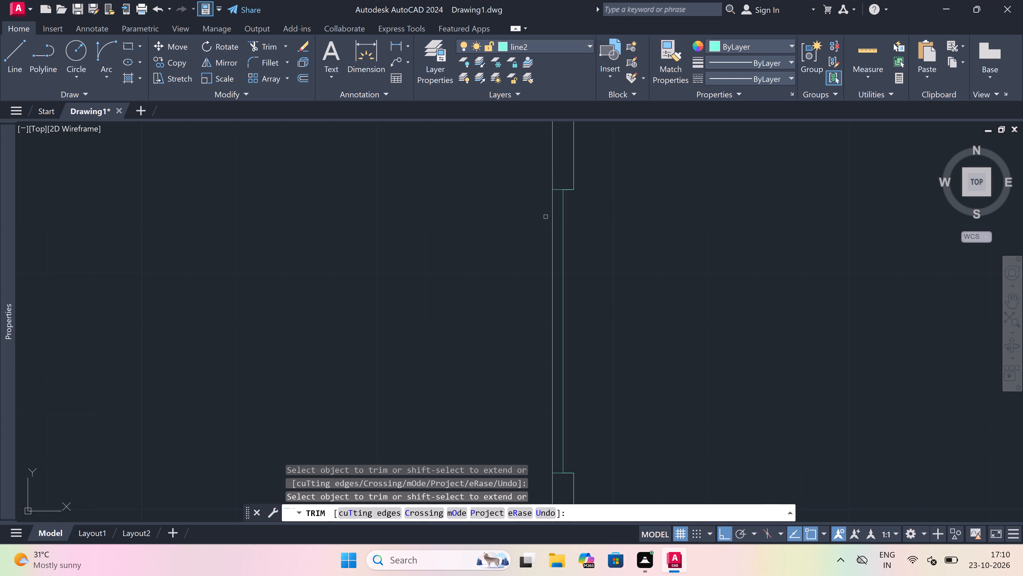
click(552, 229)
key(Escape)
Draw the inner and outer lines of this 5' window between its end lines, along the wall faces.
key(l)
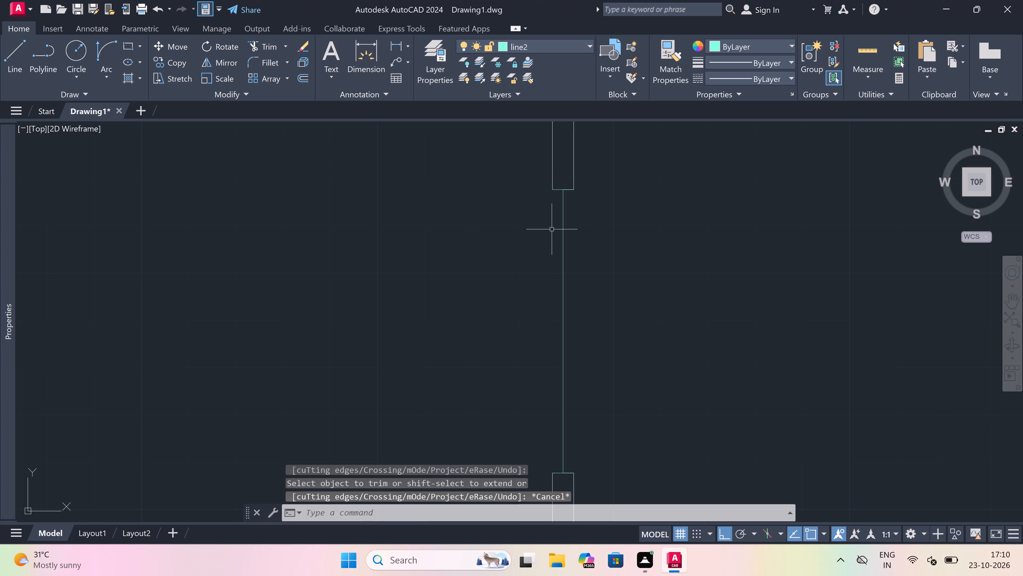
key(space)
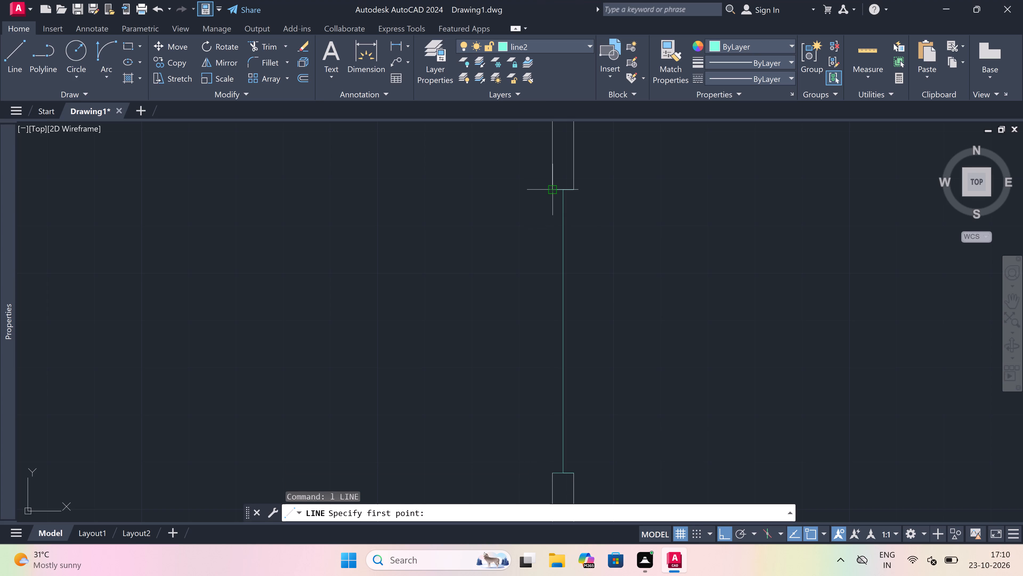
click(550, 192)
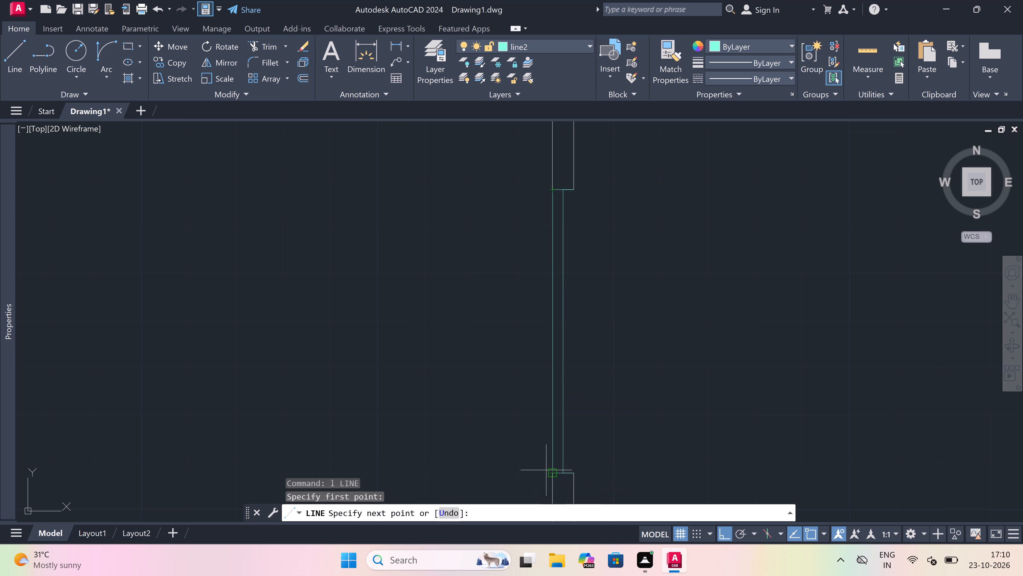
click(548, 470)
key(Escape)
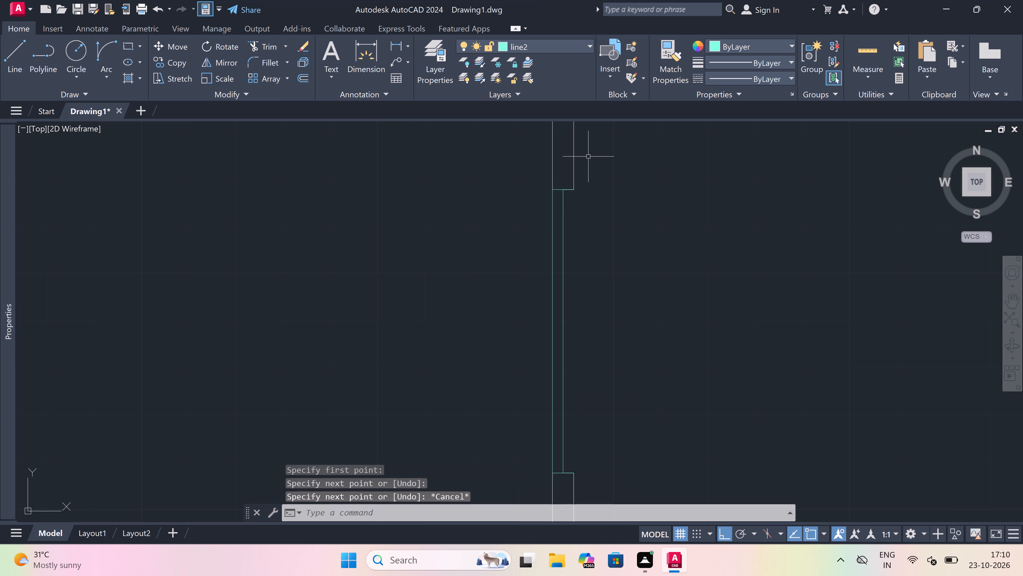
key(space)
drag(575, 185, 575, 204)
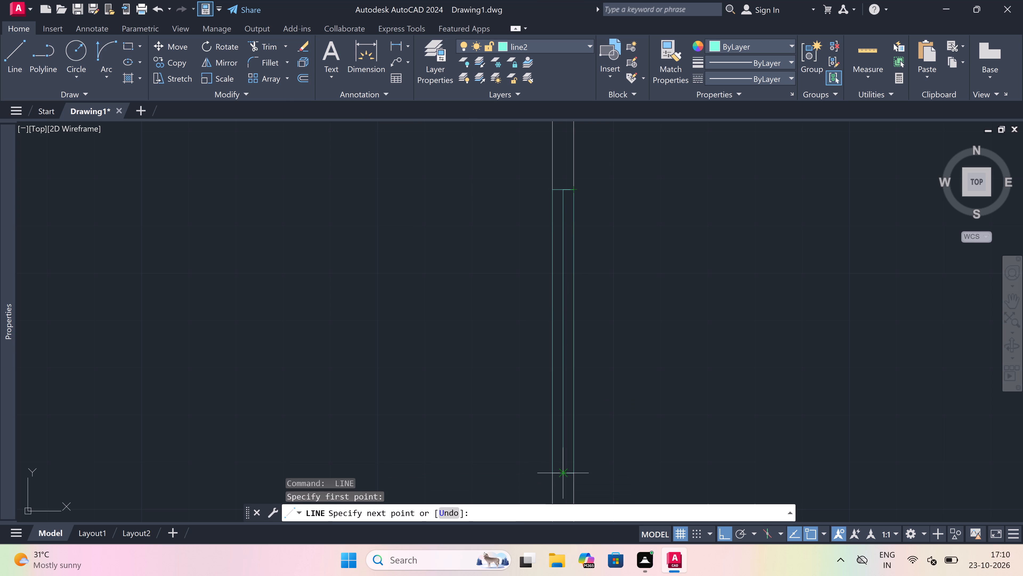
click(573, 473)
key(Escape)
Draw a window in the outer right wall of the next room up, with two end lines and a 5' centre line.
scroll(578, 360, down, 4)
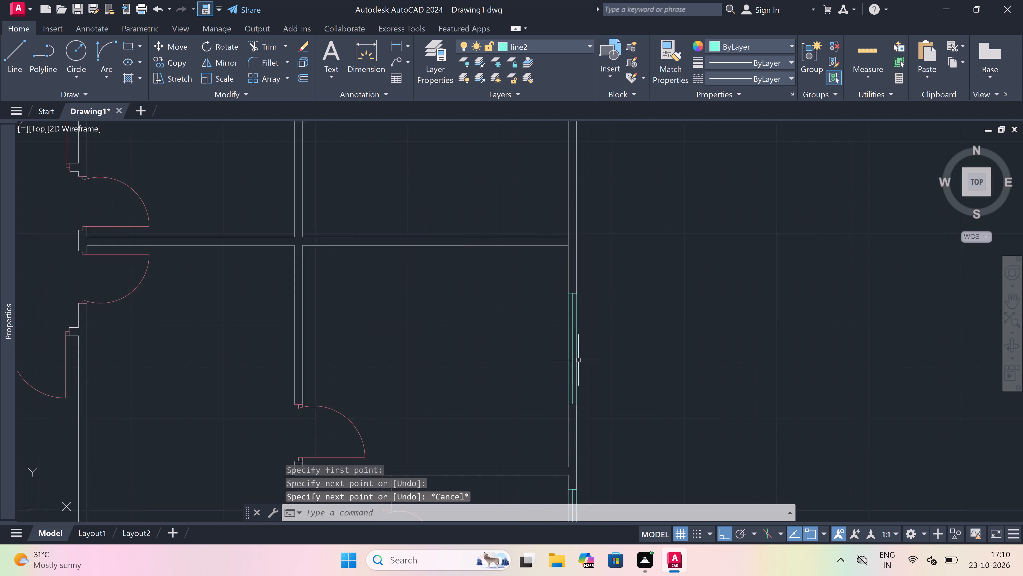
scroll(578, 360, down, 3)
scroll(573, 325, up, 4)
key(space)
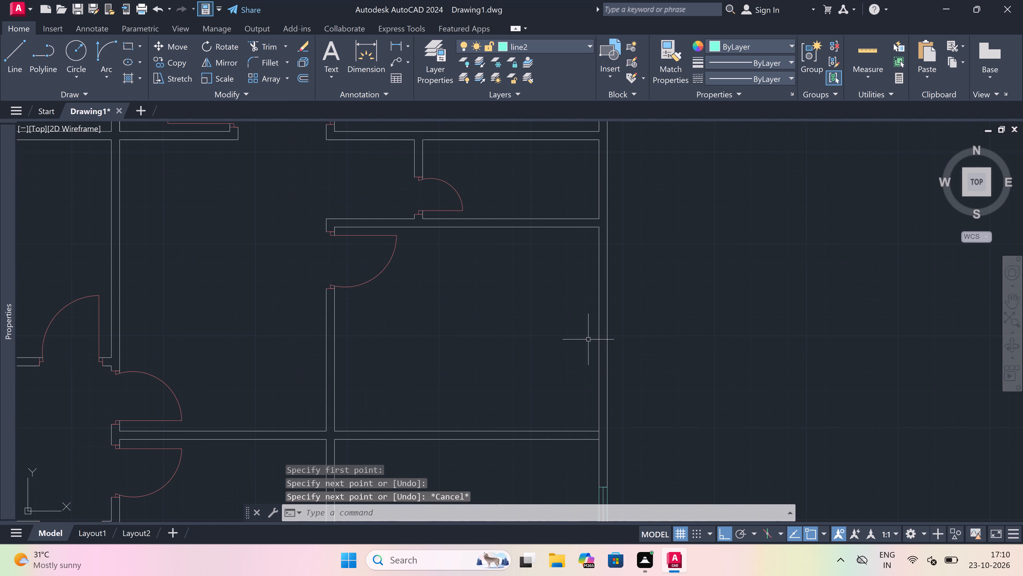
click(599, 377)
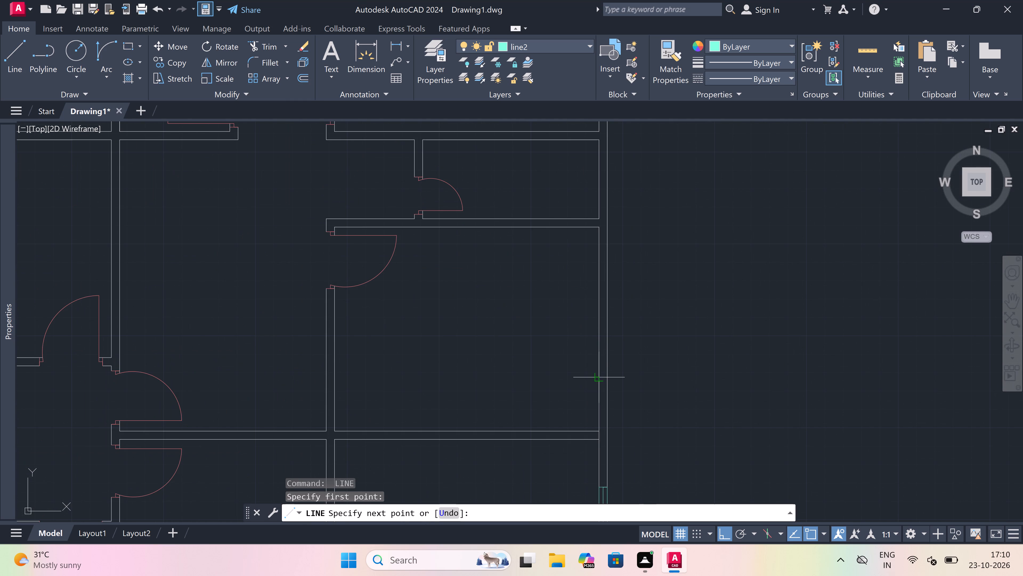
click(602, 378)
scroll(602, 378, up, 4)
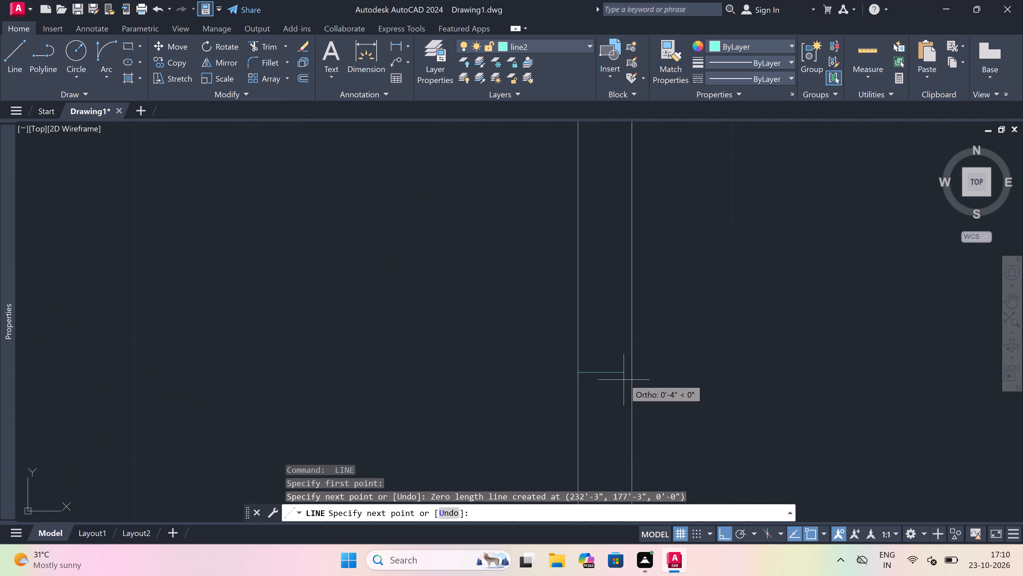
drag(630, 371, 626, 371)
click(602, 373)
scroll(602, 373, down, 4)
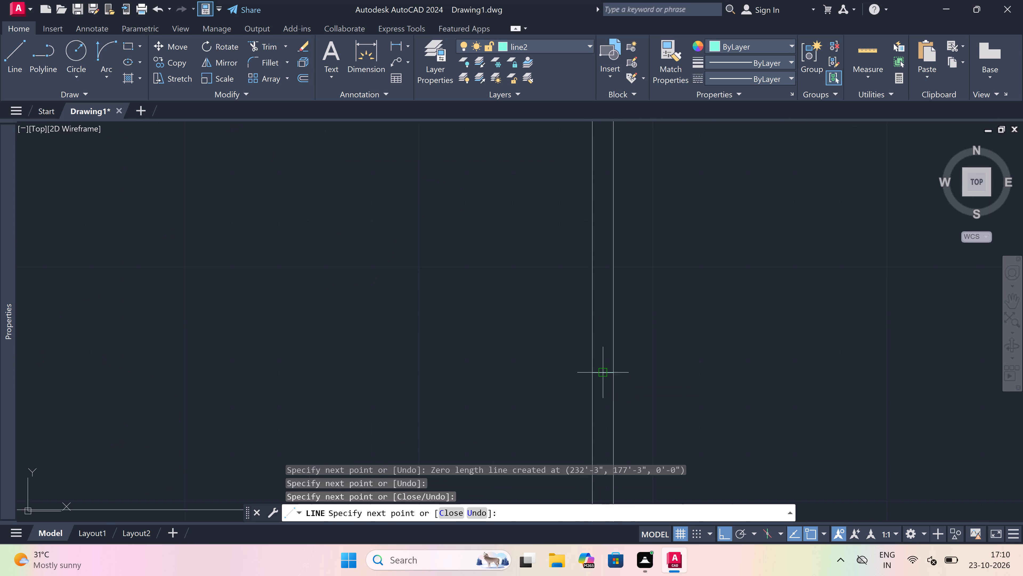
scroll(600, 315, up, 5)
text(5')
key(space)
scroll(601, 315, down, 4)
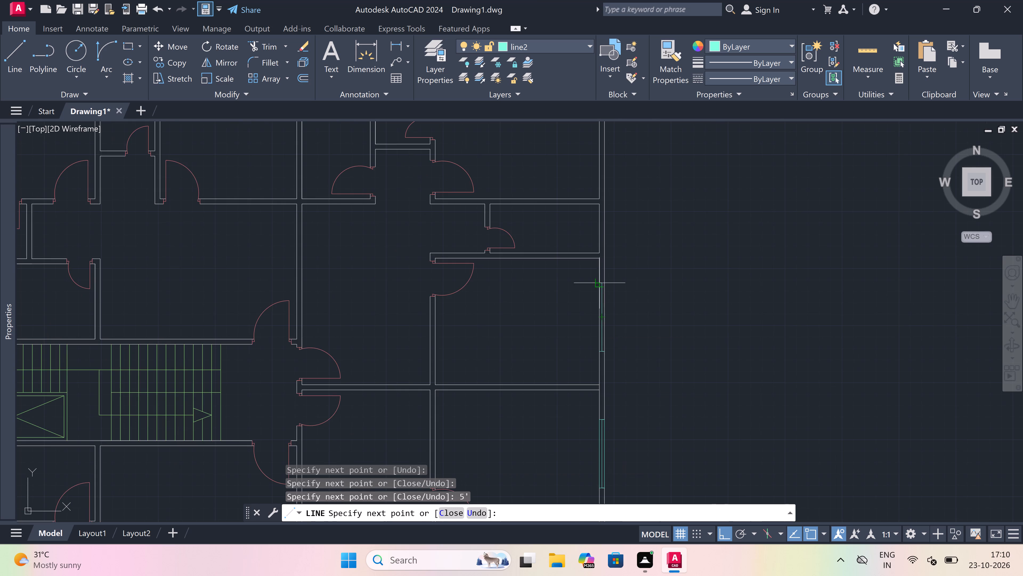
scroll(600, 286, up, 3)
click(602, 267)
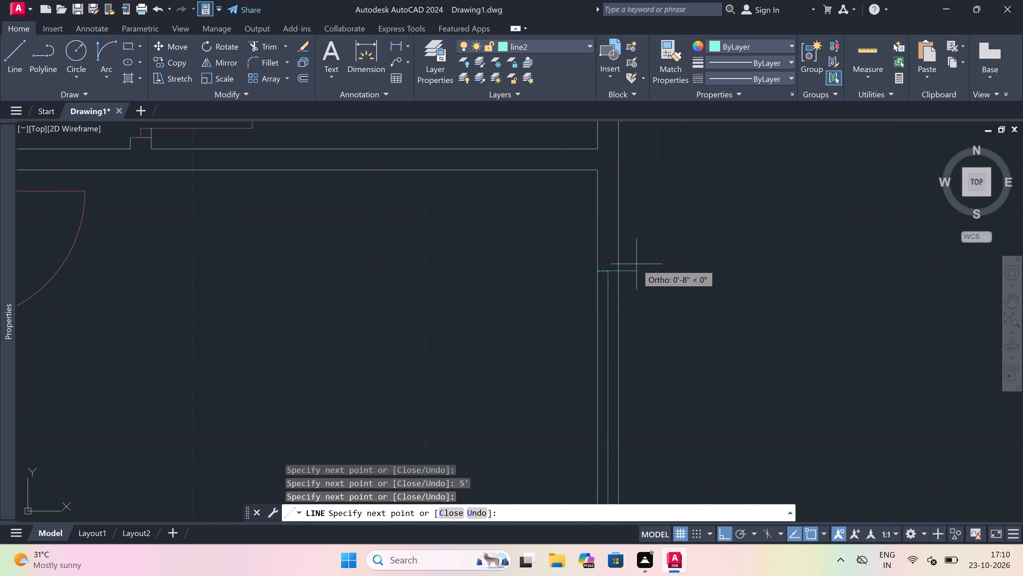
click(616, 269)
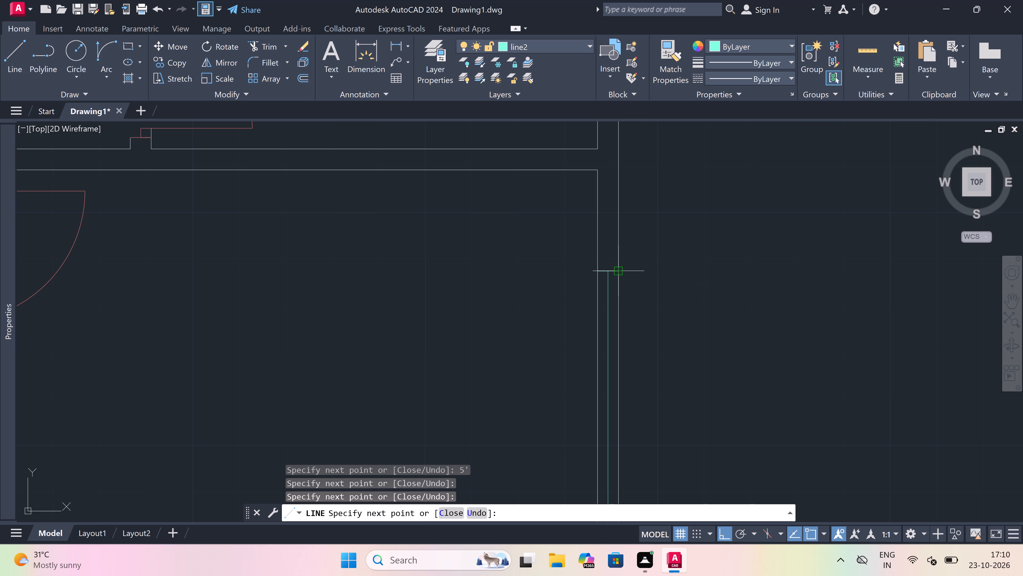
key(Escape)
Trim the inner wall line segment where the partition below this room meets the outer right wall.
scroll(616, 269, down, 3)
scroll(620, 286, up, 1)
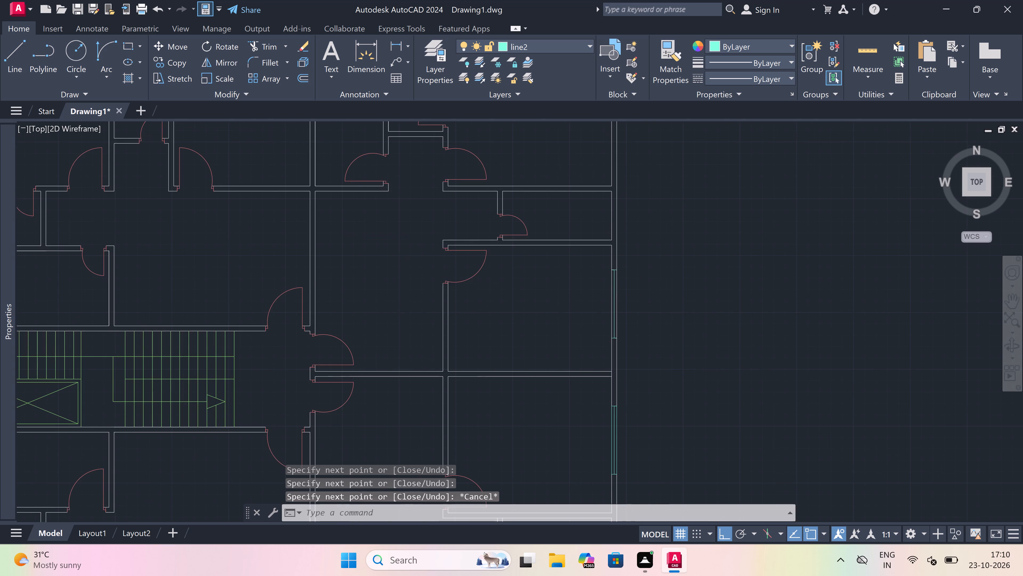
scroll(620, 286, up, 1)
scroll(620, 286, down, 1)
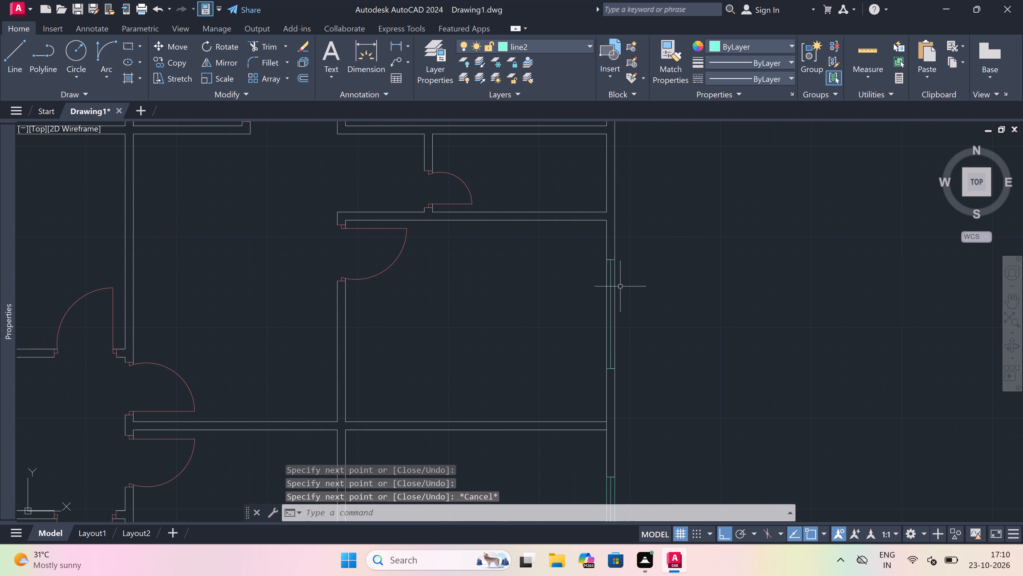
text(tr)
key(space)
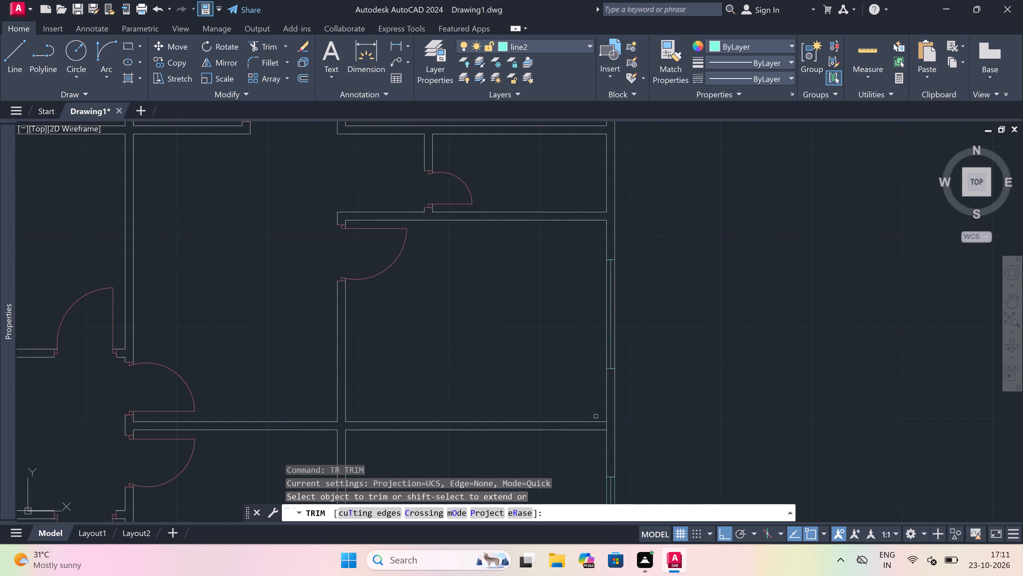
scroll(594, 427, up, 1)
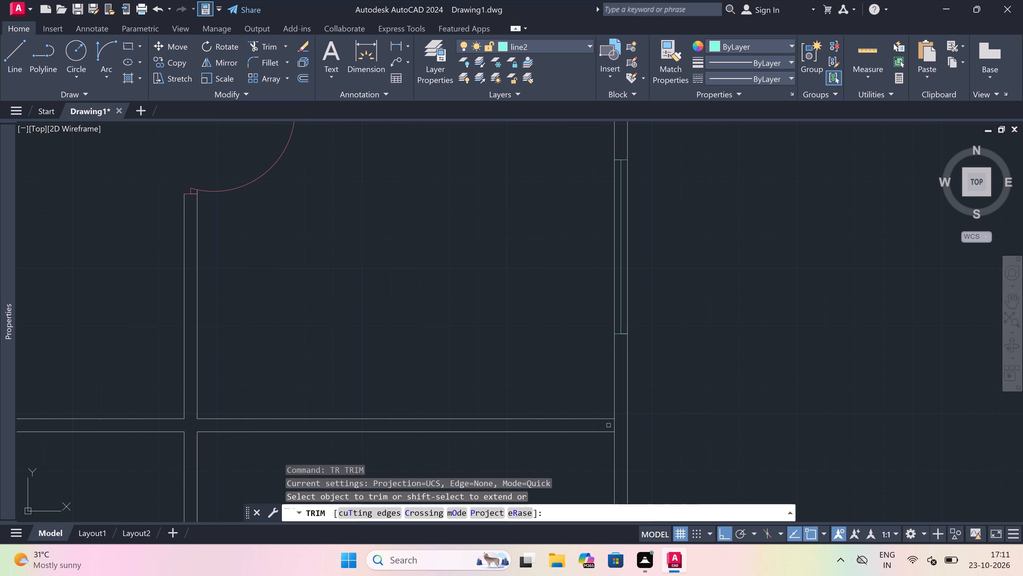
click(609, 425)
click(618, 426)
Trim both wall lines between the end lines of the upper room's new 5' window.
scroll(618, 426, down, 2)
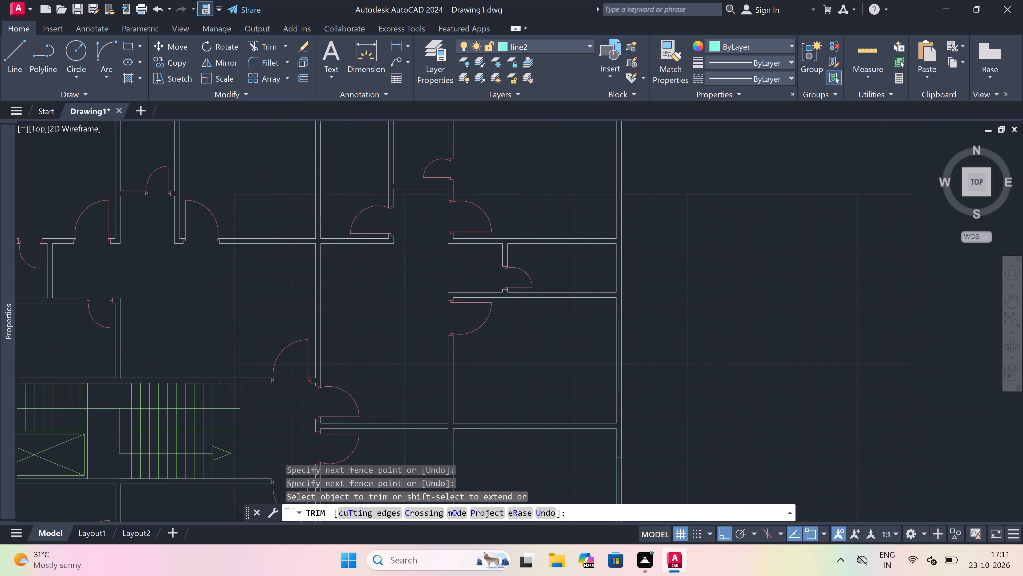
scroll(632, 313, up, 1)
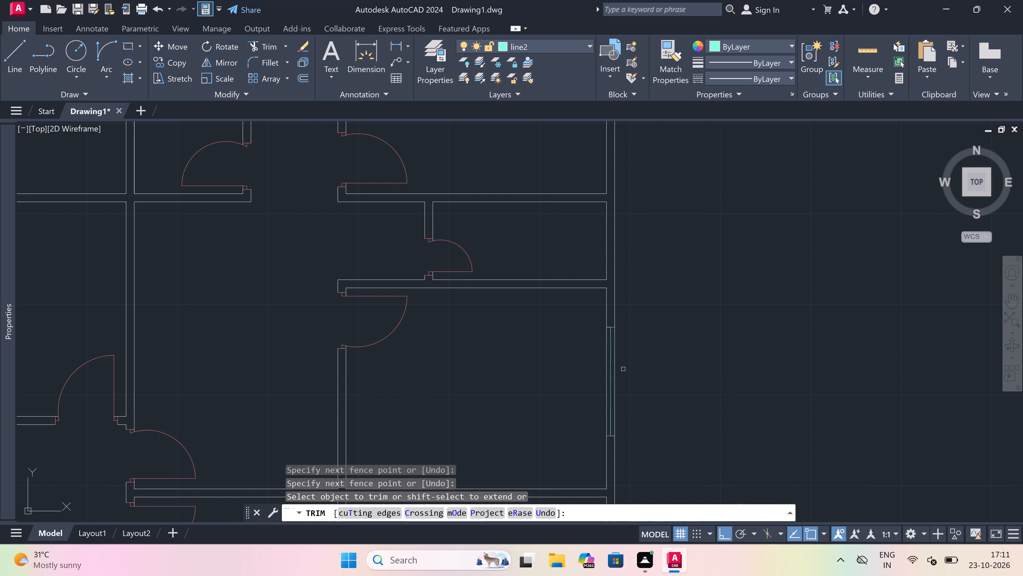
click(615, 373)
click(608, 378)
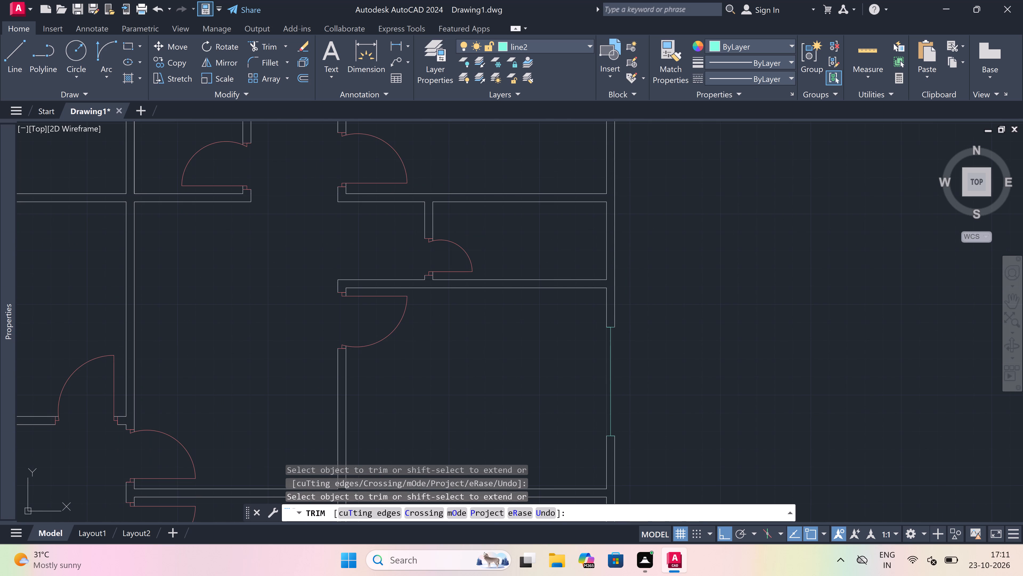
key(Escape)
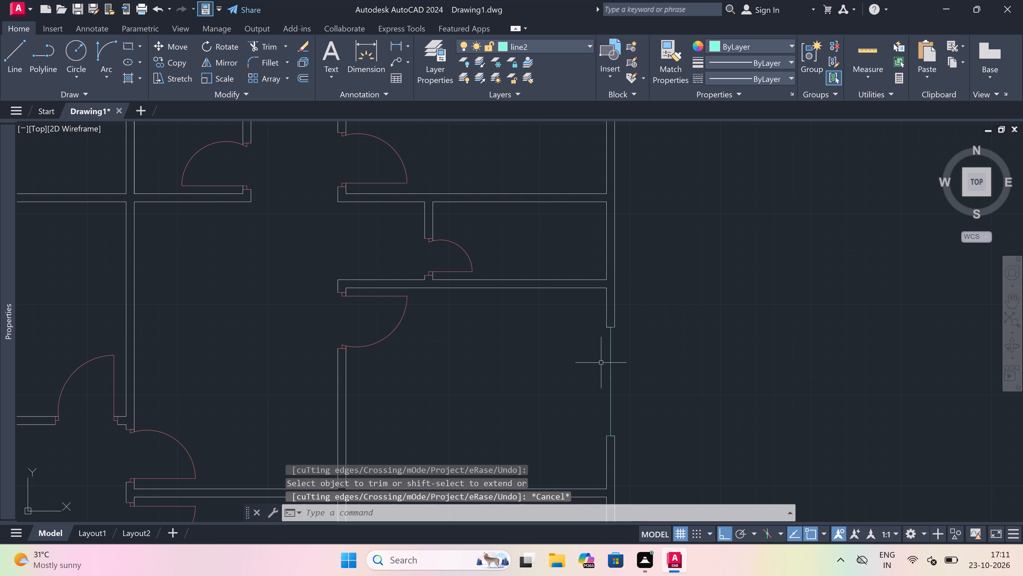
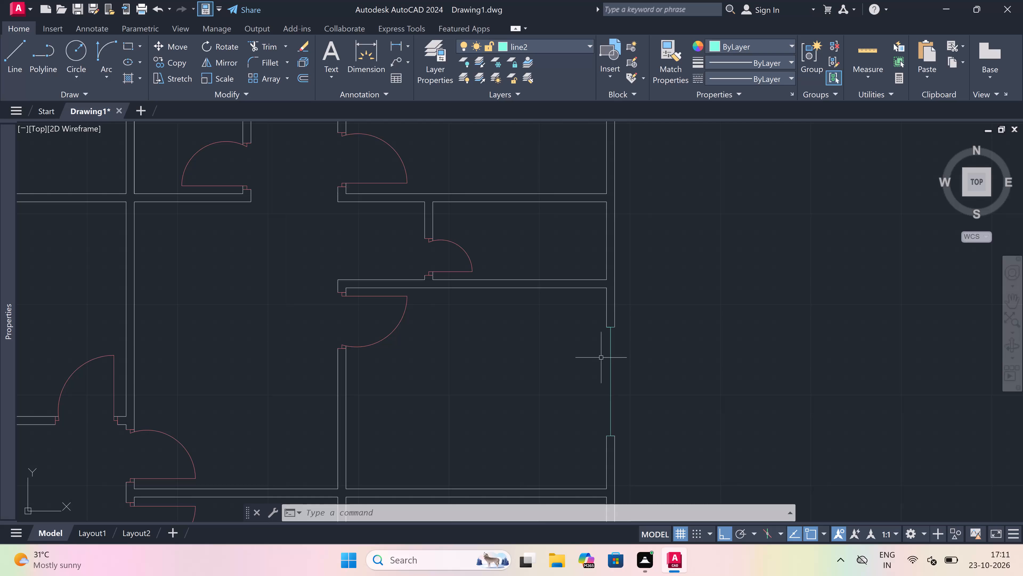
Draw the outer and inner lines of the upper room's 5' window between its end lines, along the wall faces.
key(space)
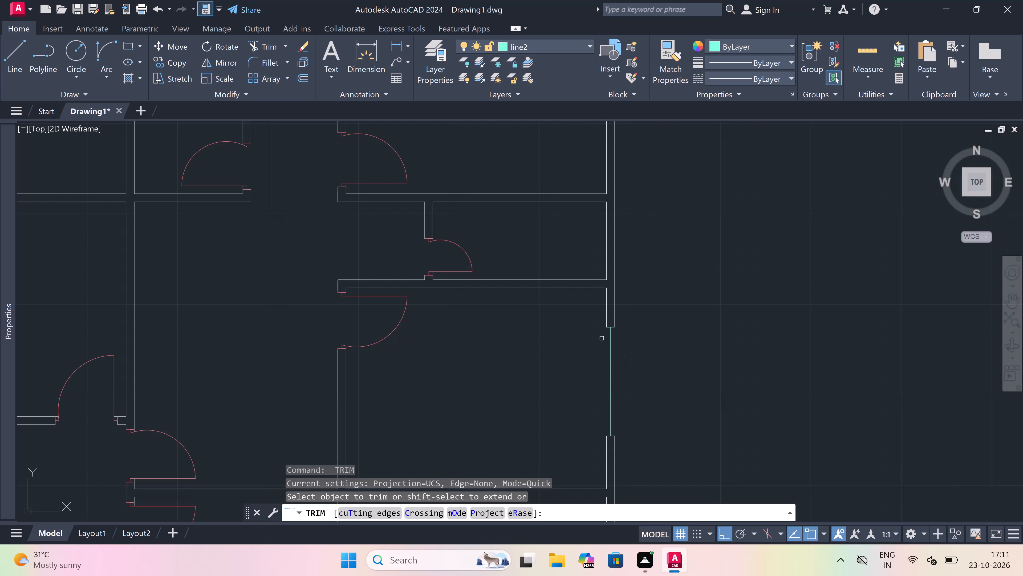
key(Escape)
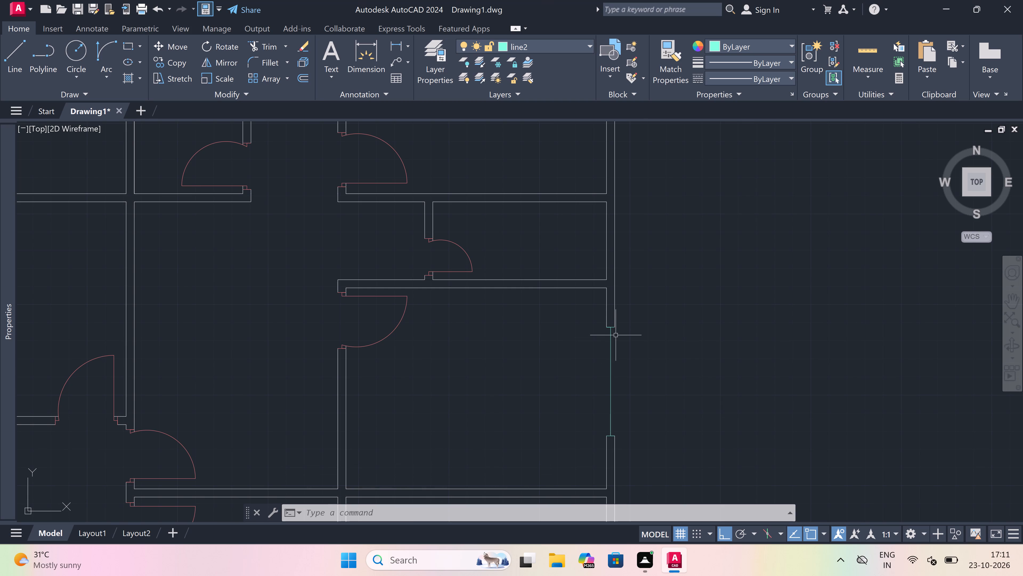
key(l)
key(space)
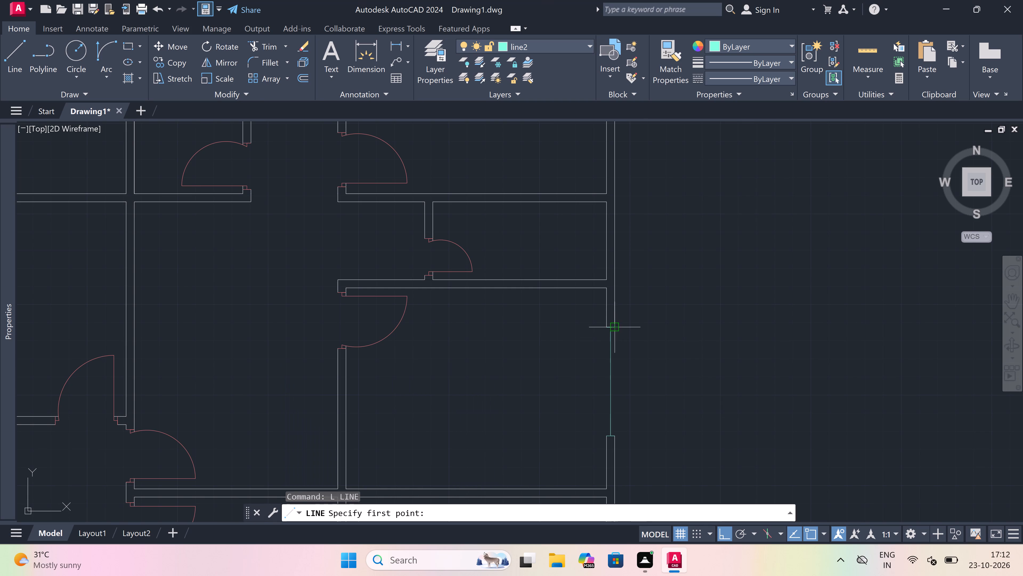
drag(614, 329, 614, 332)
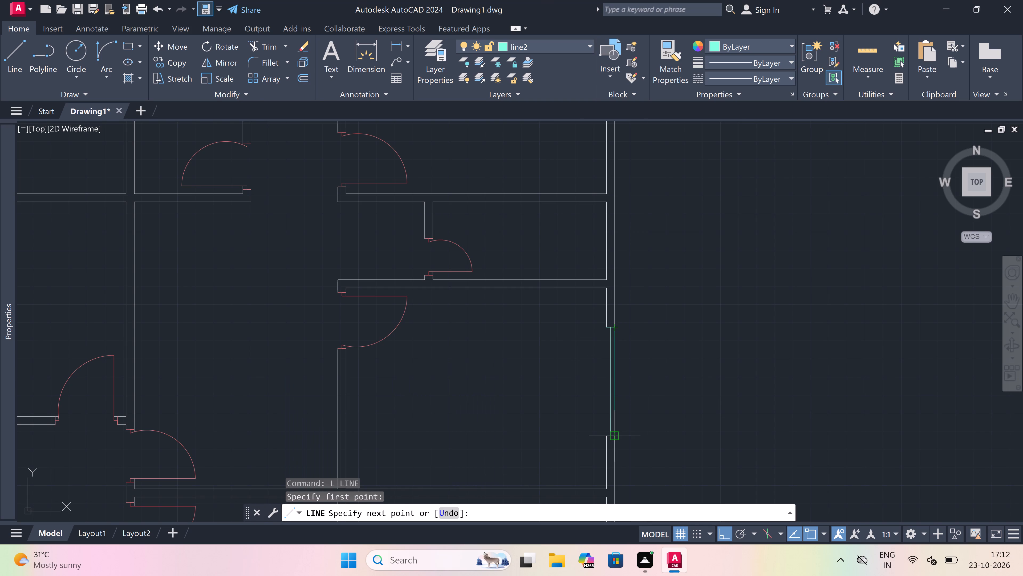
scroll(622, 437, up, 3)
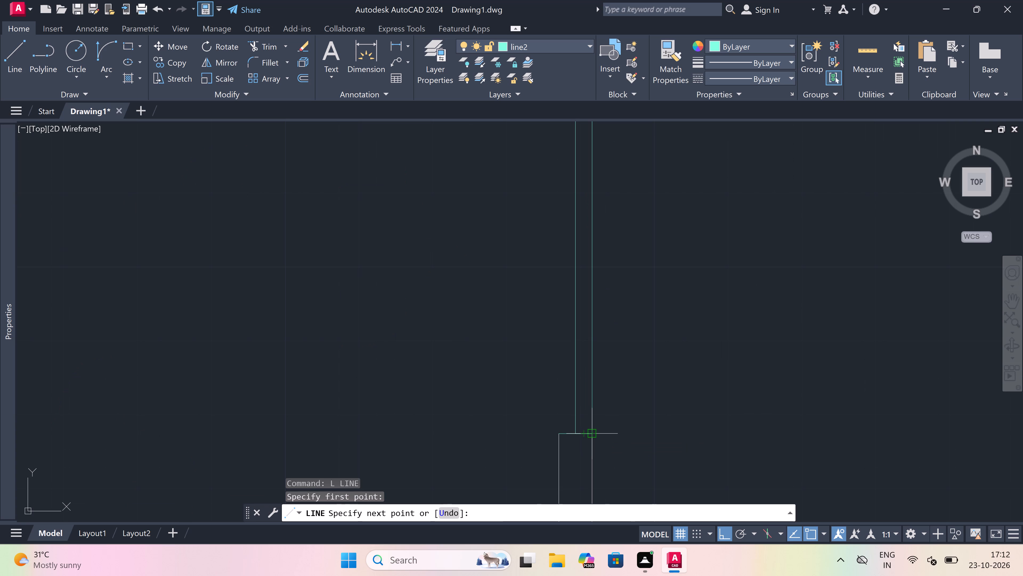
click(592, 433)
key(Escape)
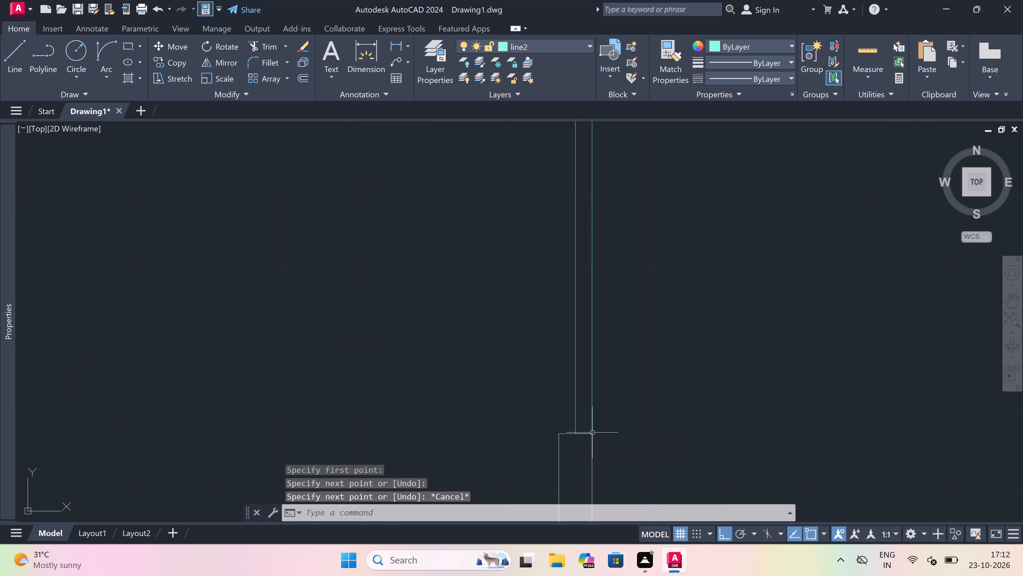
key(space)
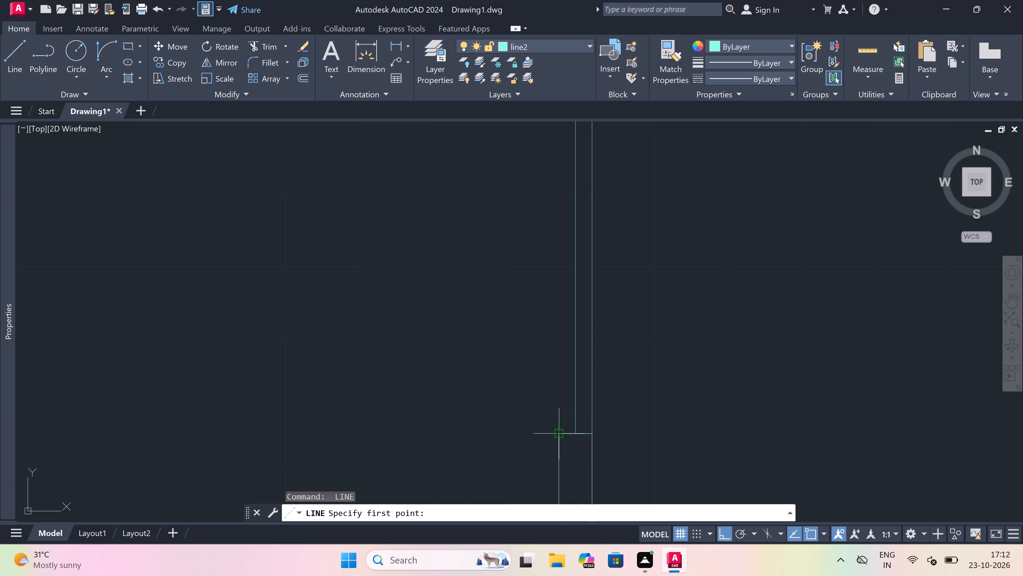
click(558, 435)
scroll(558, 434, down, 2)
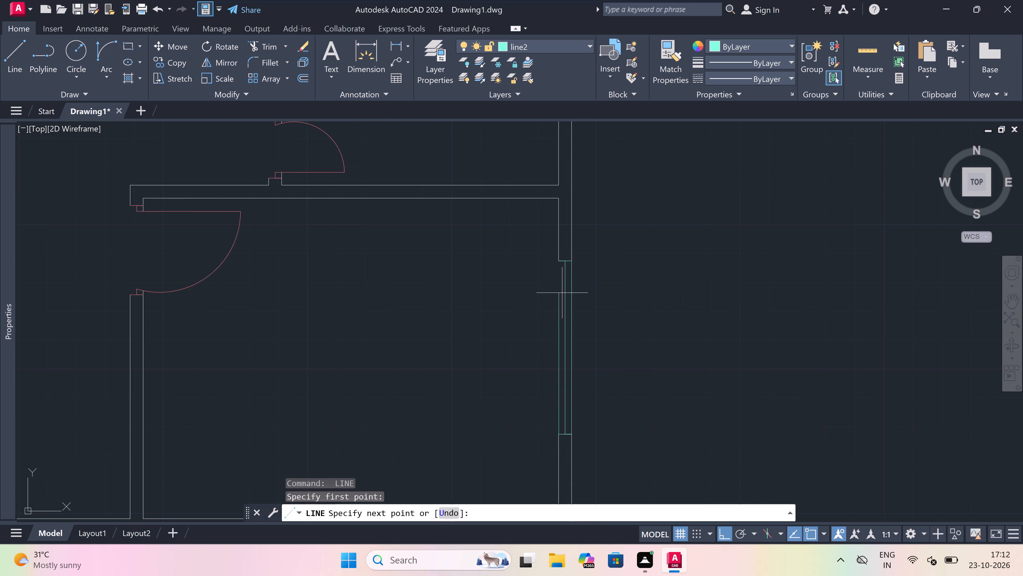
scroll(563, 257, up, 3)
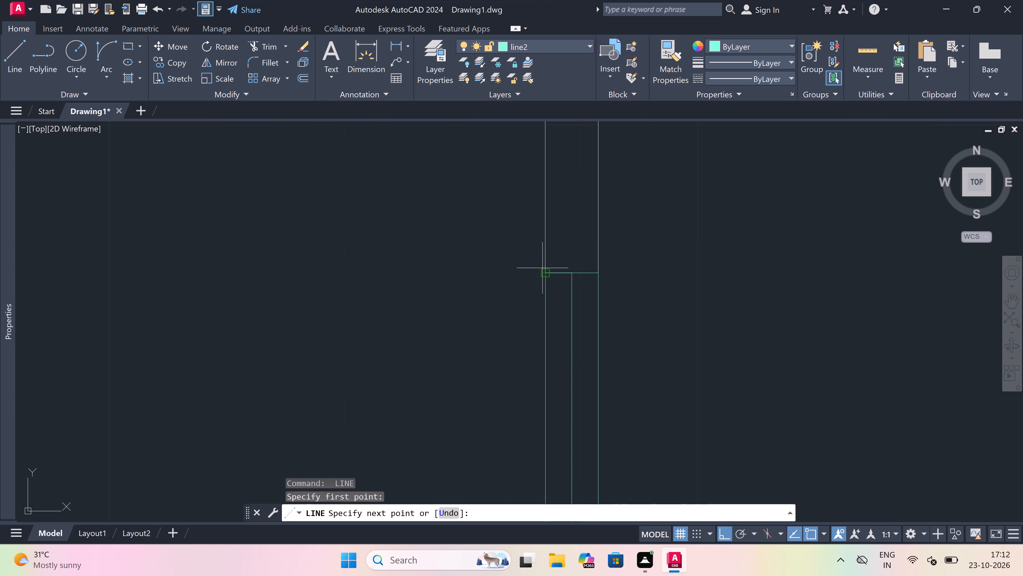
click(542, 273)
key(Escape)
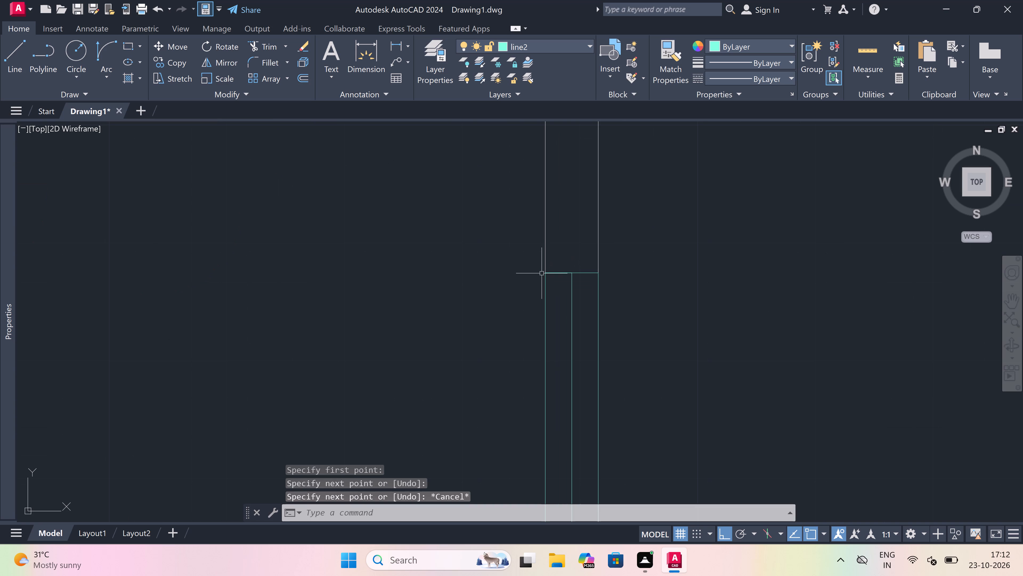
Draw a window in the outer right wall of the small room above, with two end lines and a 2' centre line.
scroll(542, 273, down, 2)
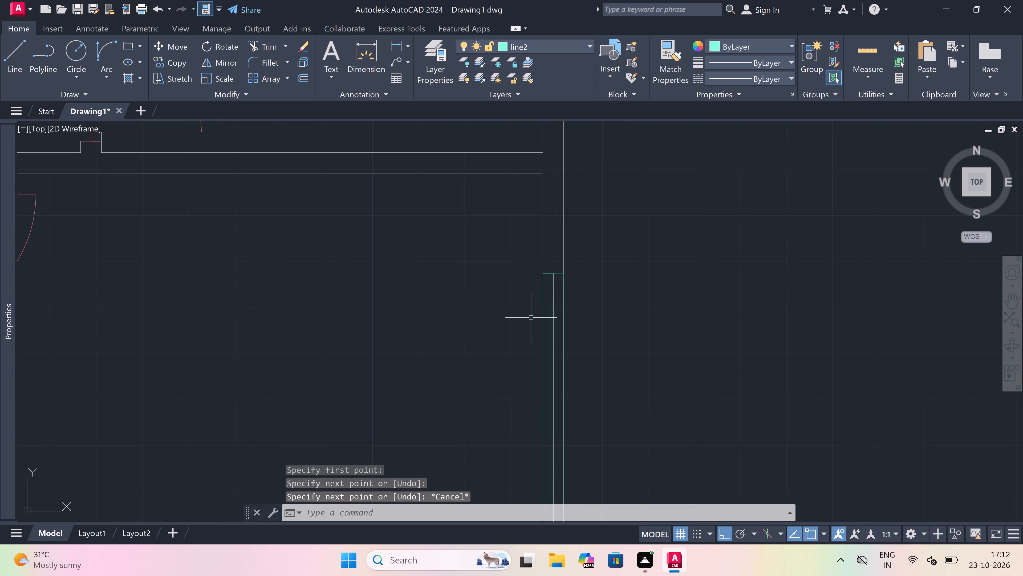
scroll(531, 318, down, 2)
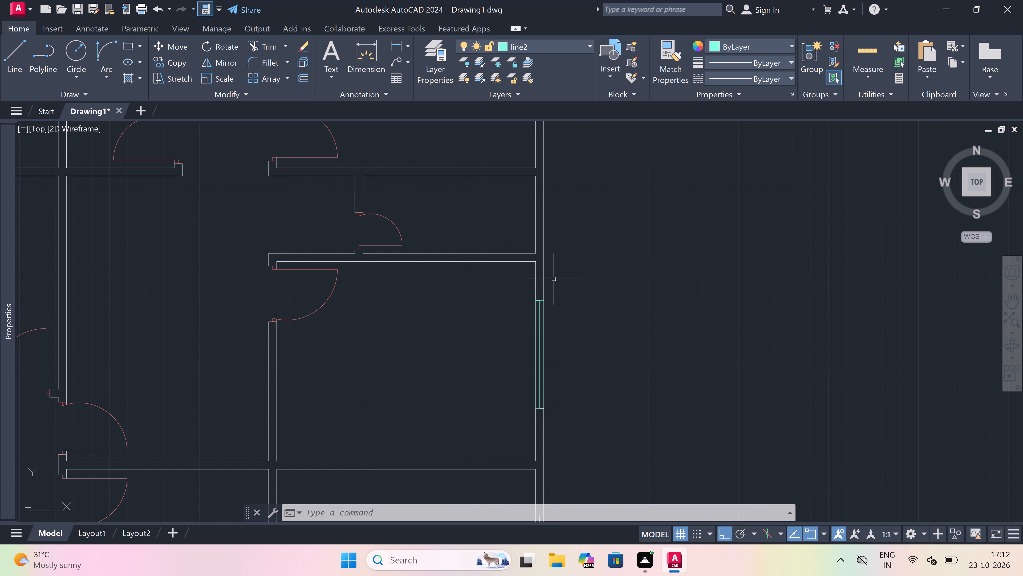
scroll(554, 279, down, 1)
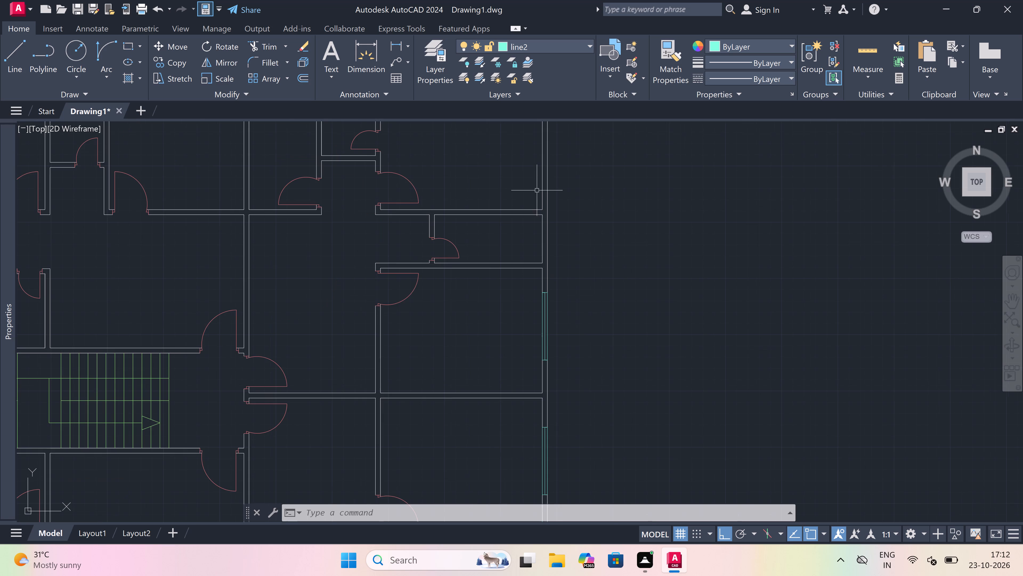
scroll(543, 213, up, 4)
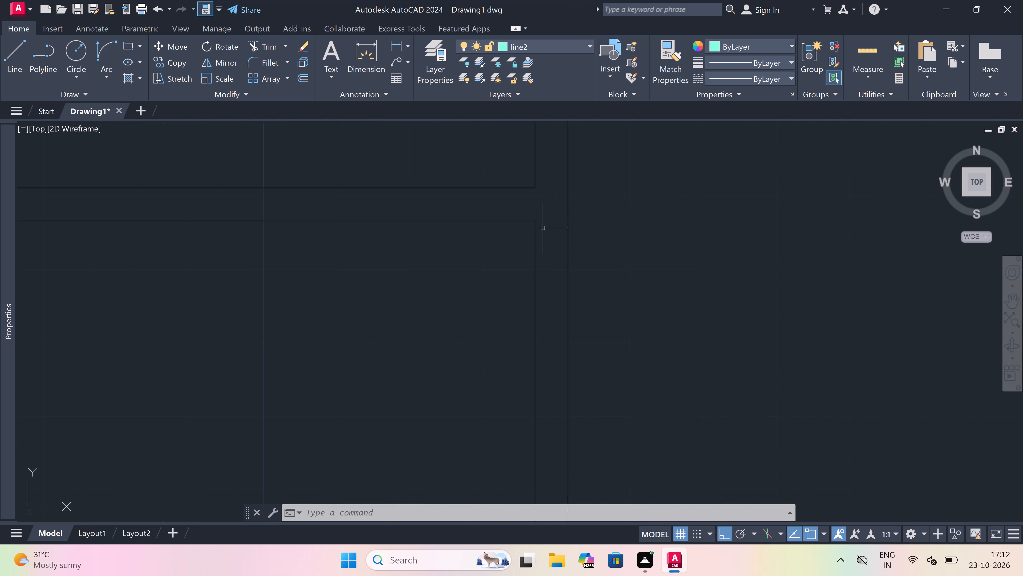
scroll(539, 246, down, 1)
key(space)
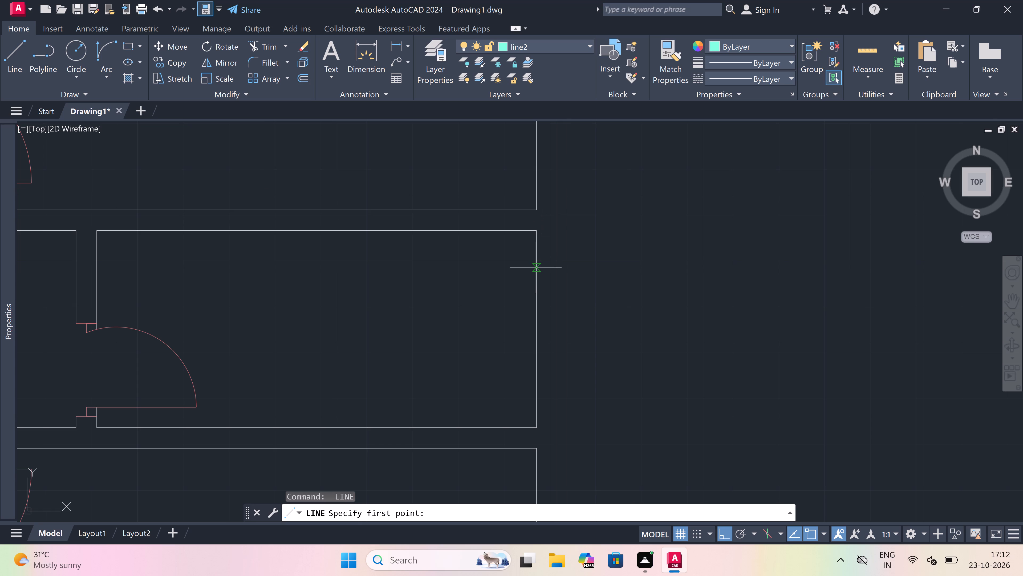
click(536, 267)
click(553, 268)
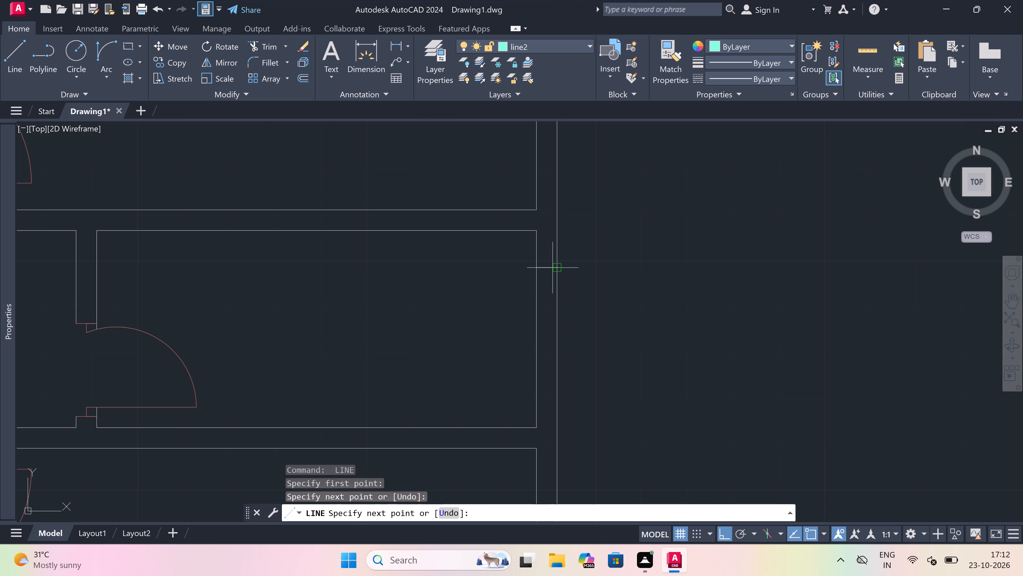
drag(546, 270, 542, 292)
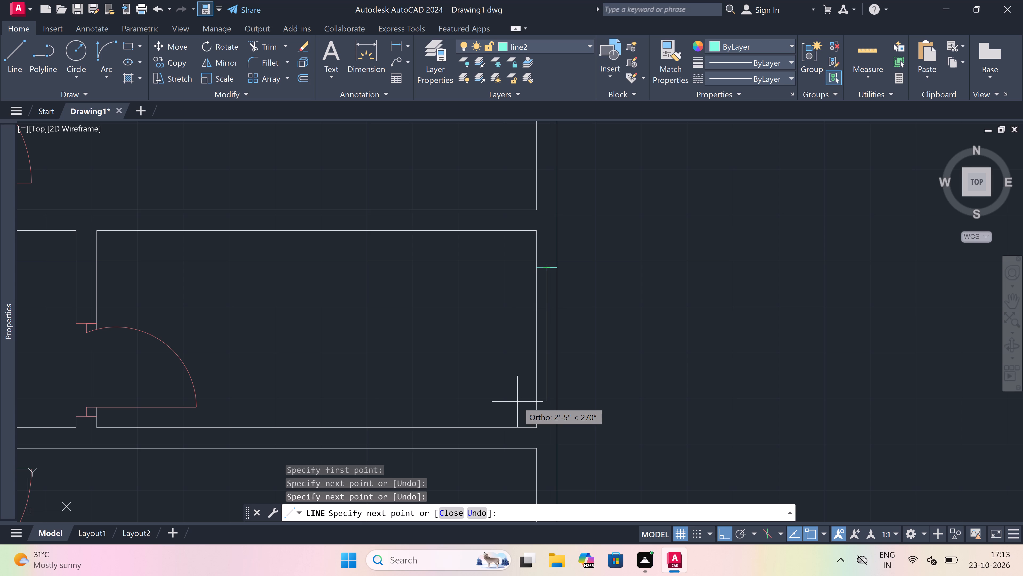
text(2')
key(space)
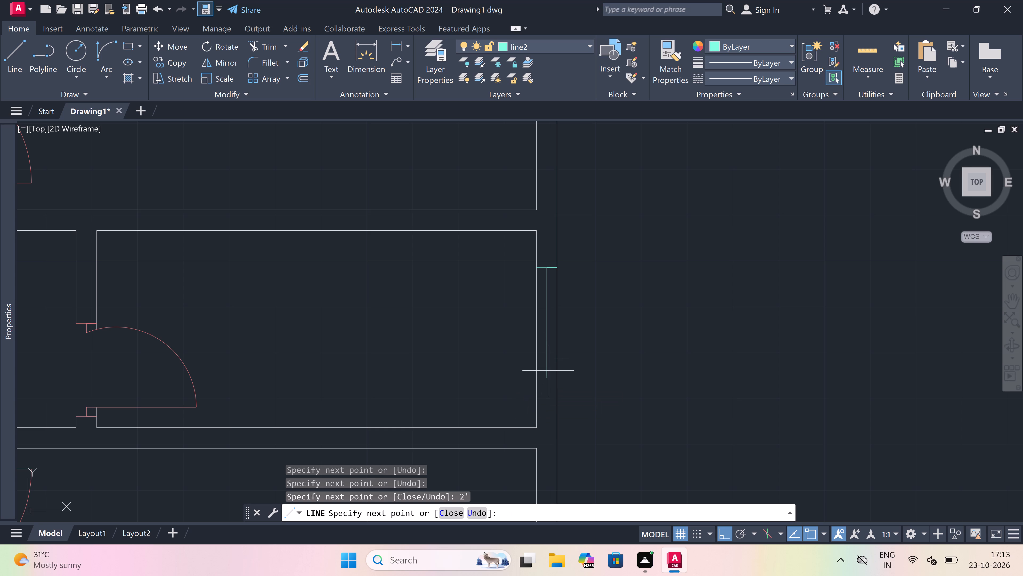
click(537, 379)
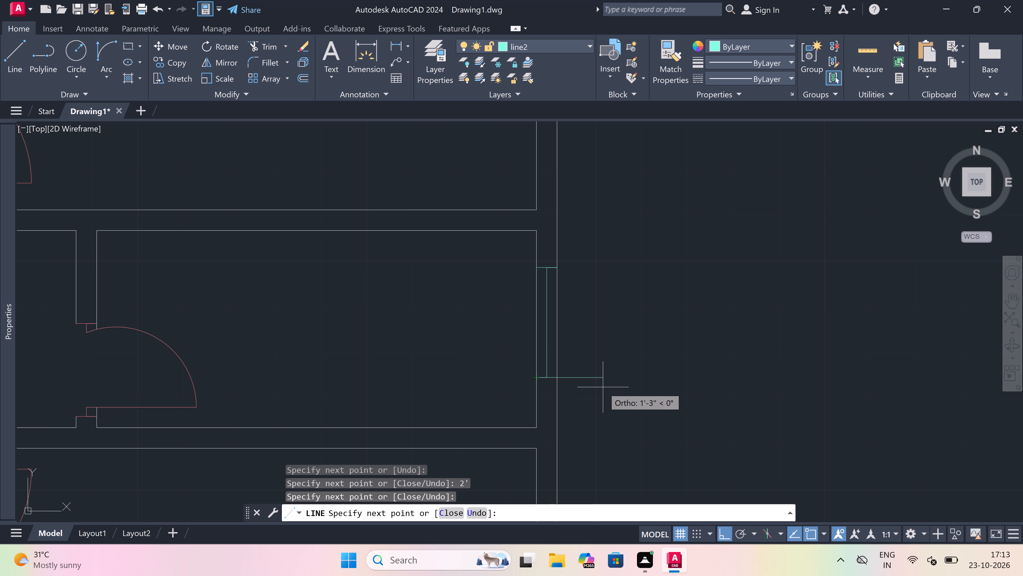
click(556, 382)
key(Escape)
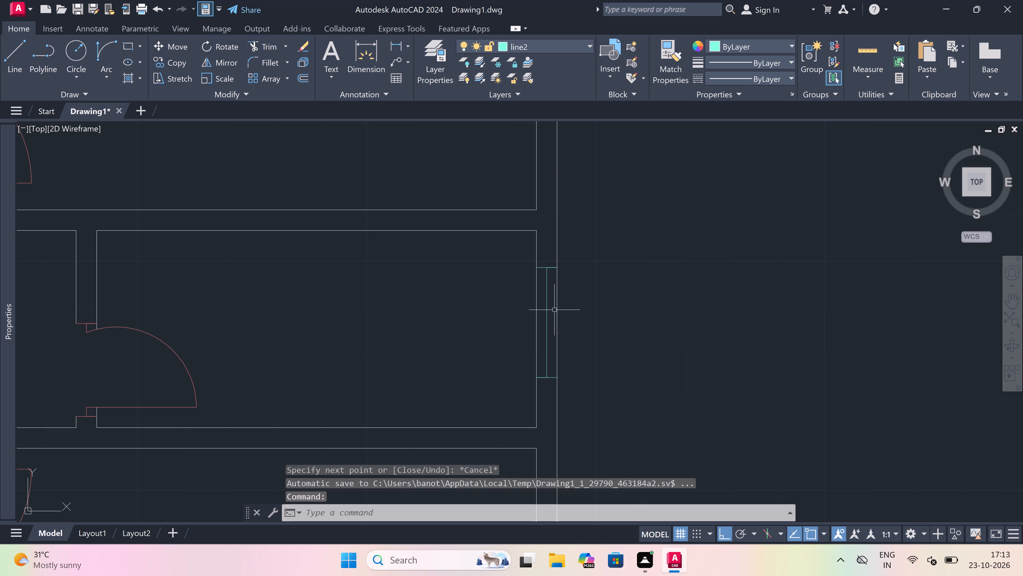
Trim both wall lines between the end lines of the small room's 2' window.
text(tr)
key(space)
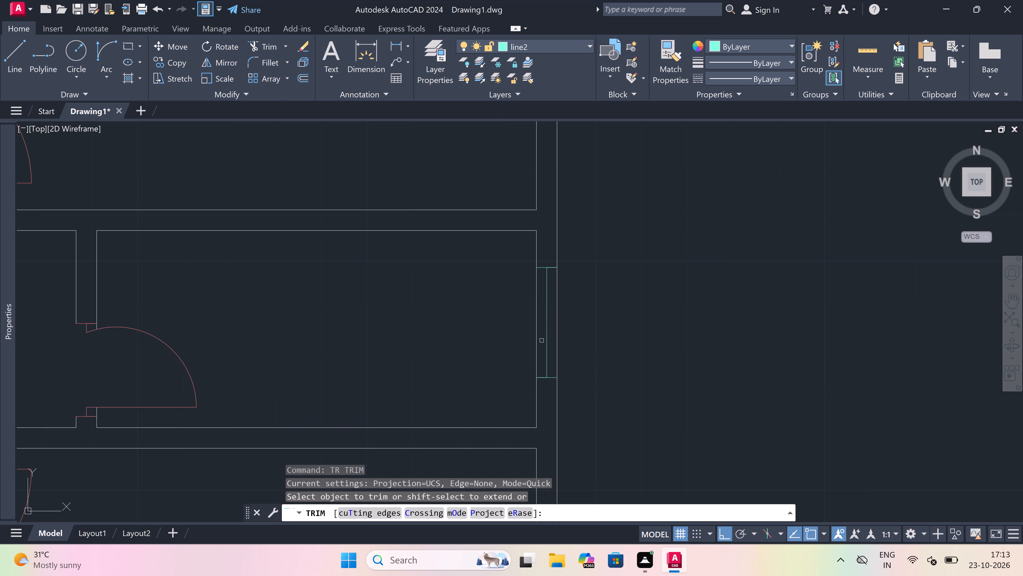
click(535, 333)
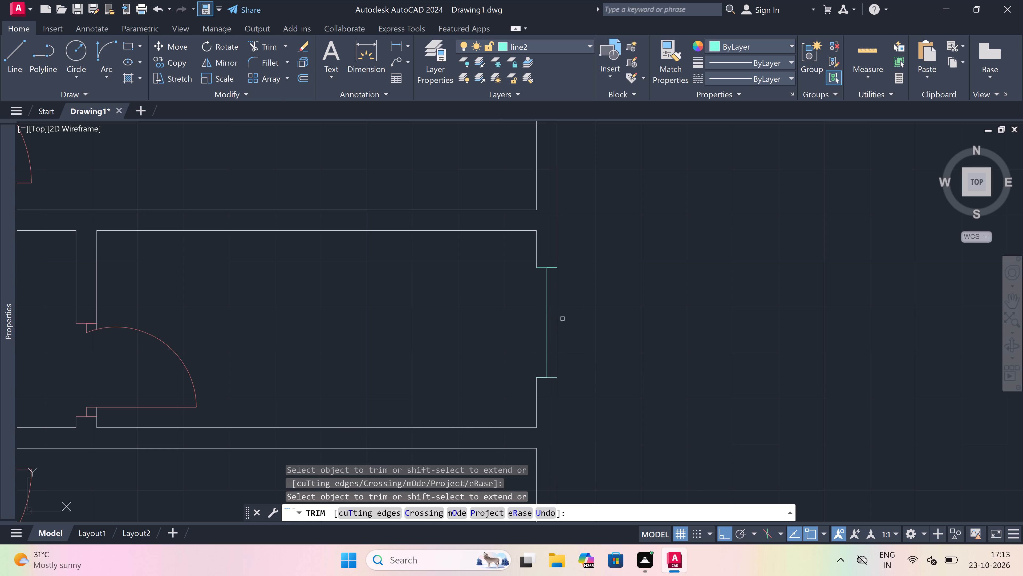
click(558, 317)
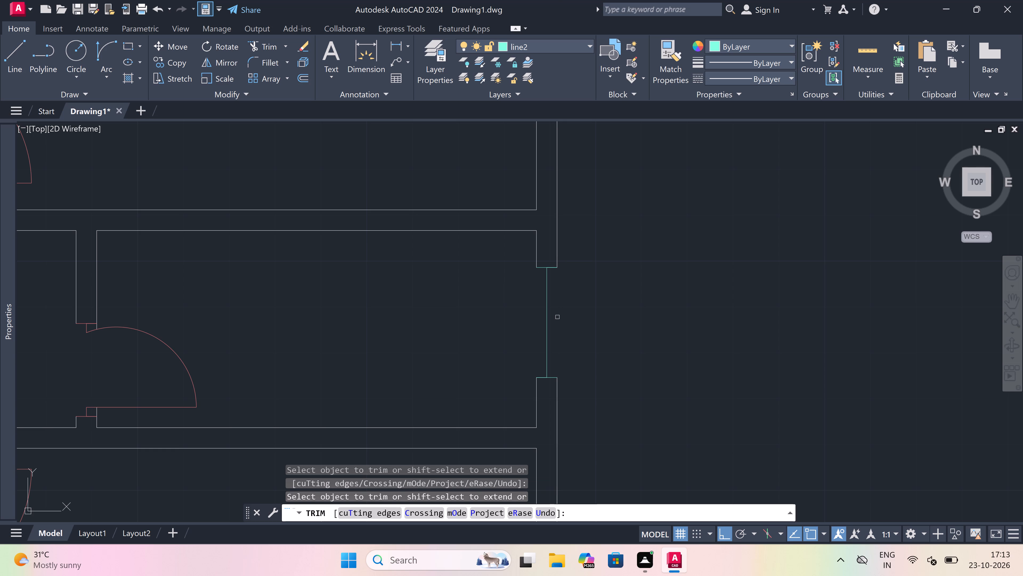
key(Escape)
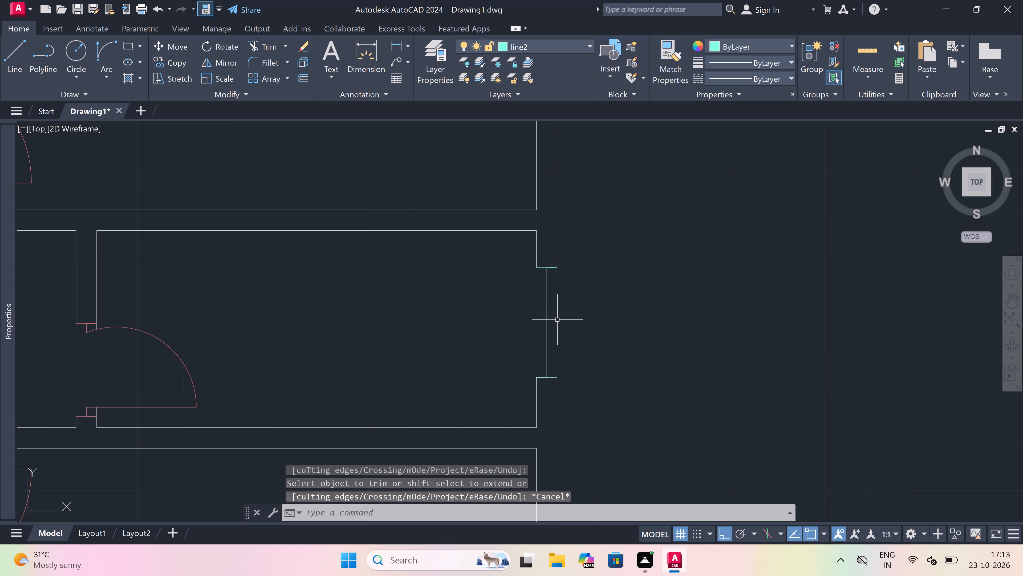
click(583, 351)
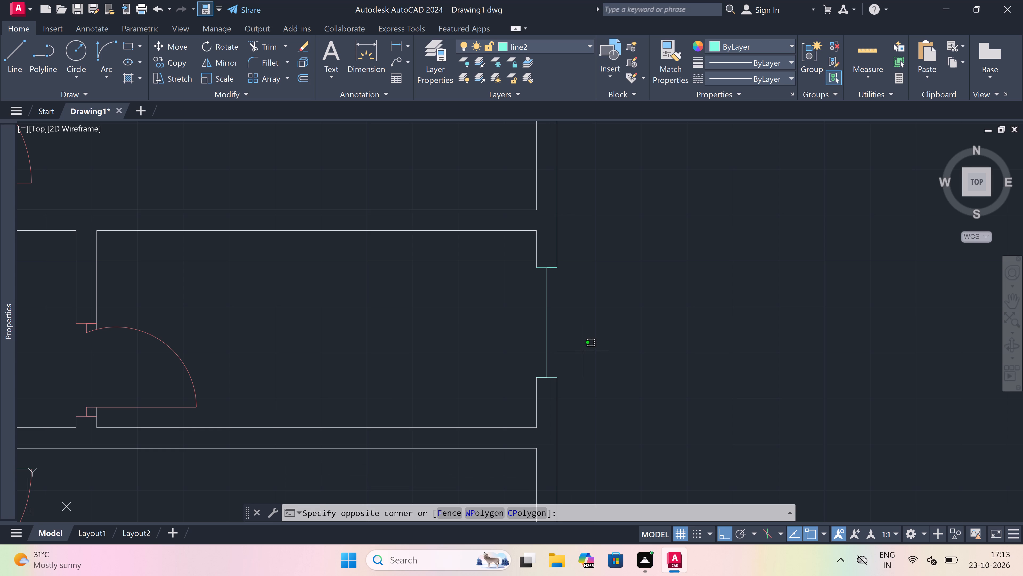
scroll(582, 352, up, 1)
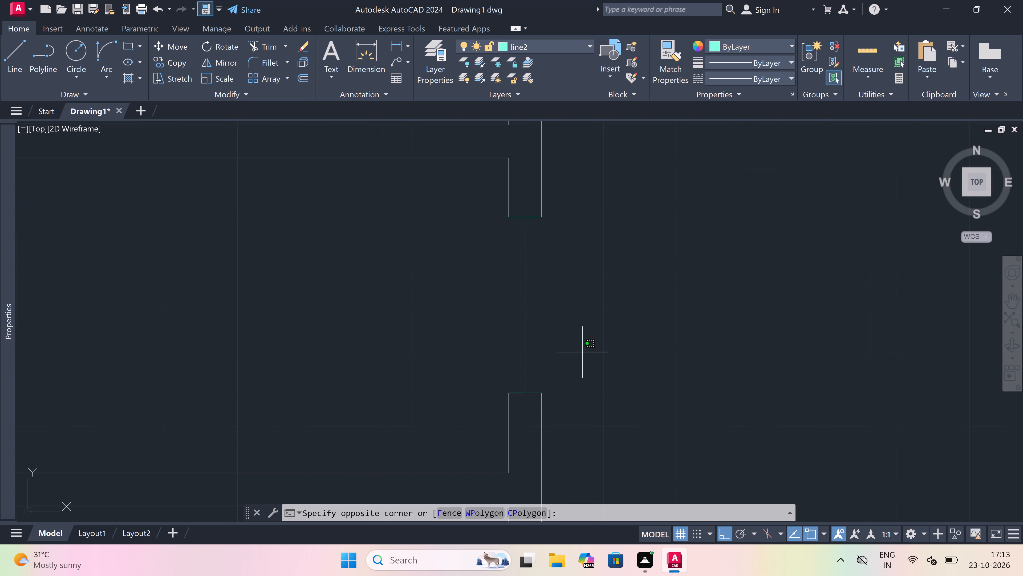
key(Escape)
Draw the outer and inner lines of the small room's 2' window between its end lines, along the wall faces.
key(l)
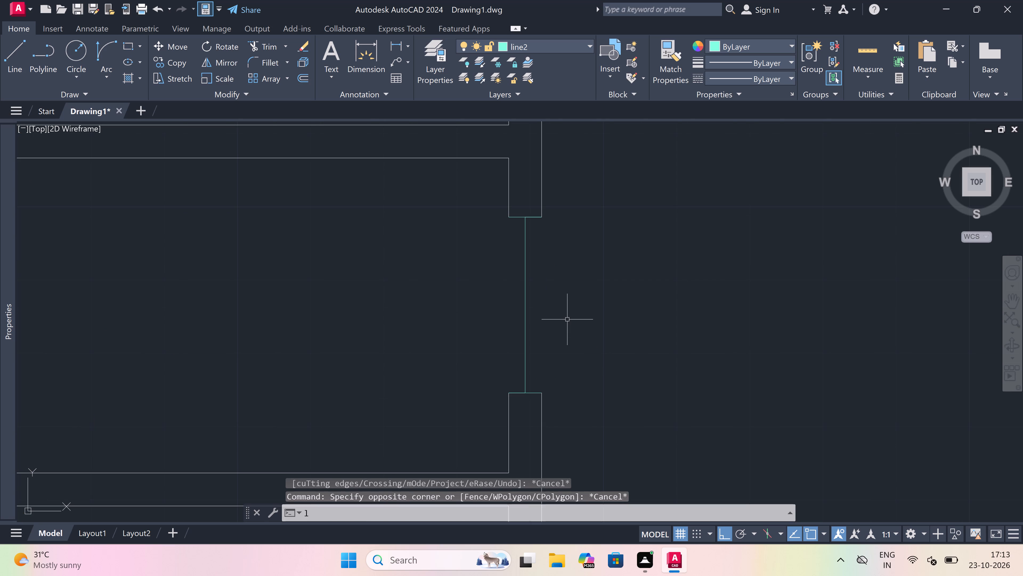
key(space)
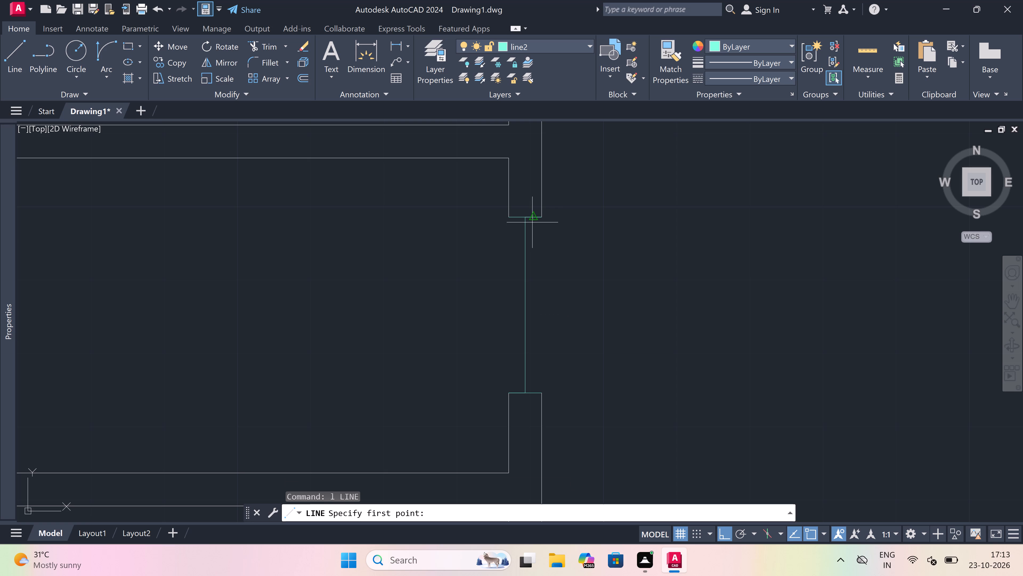
click(546, 217)
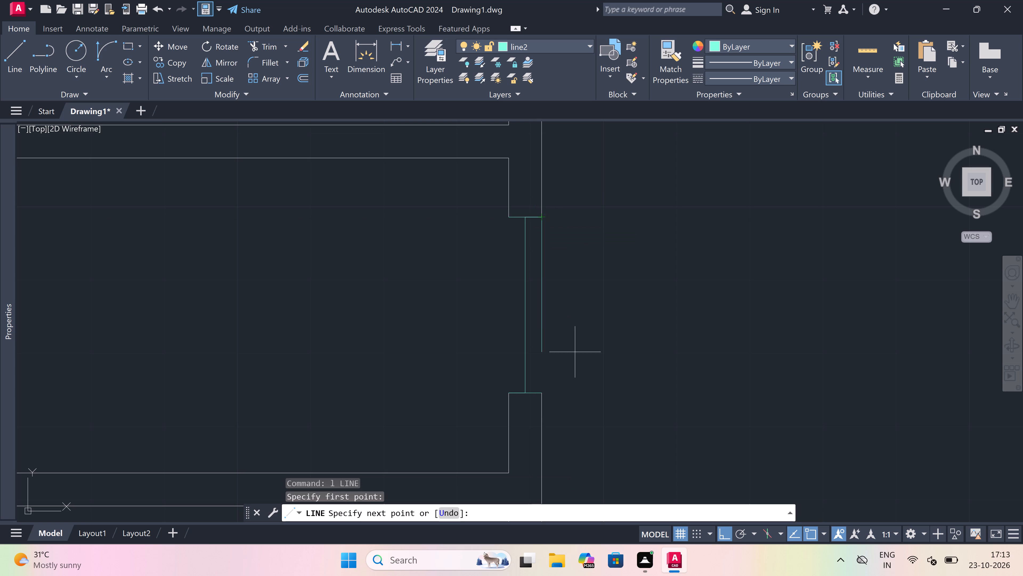
click(545, 392)
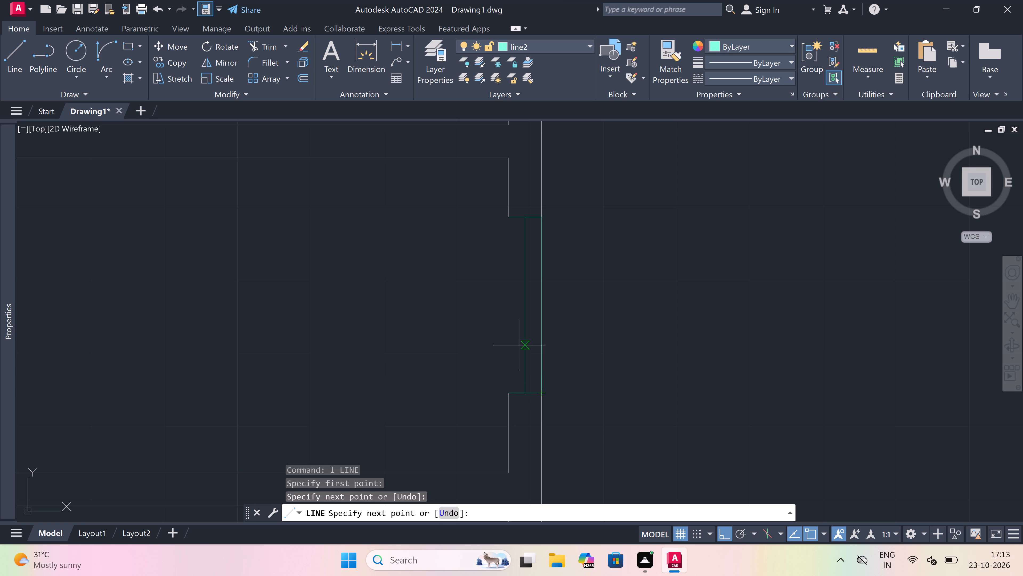
key(Escape)
key(space)
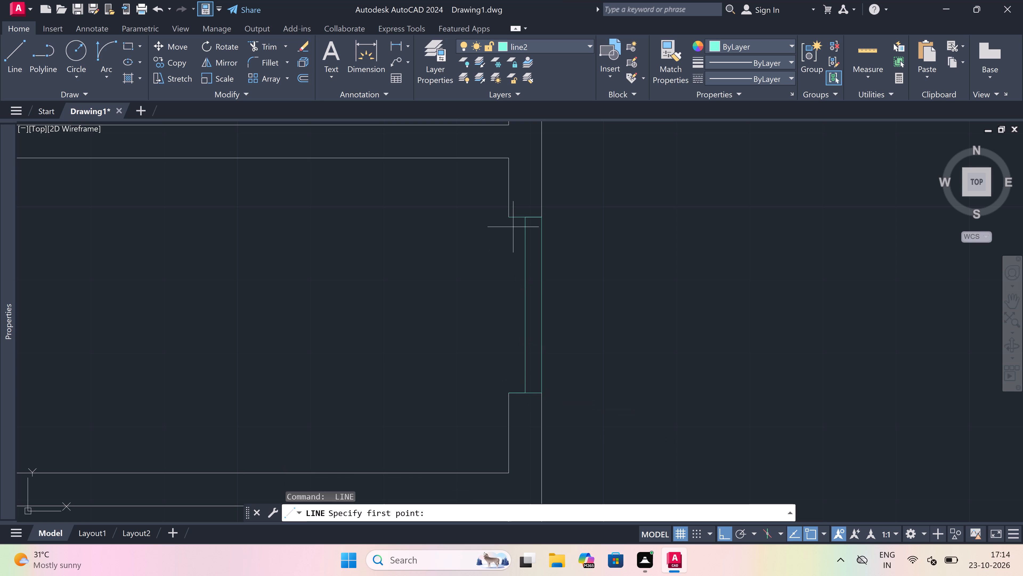
click(508, 221)
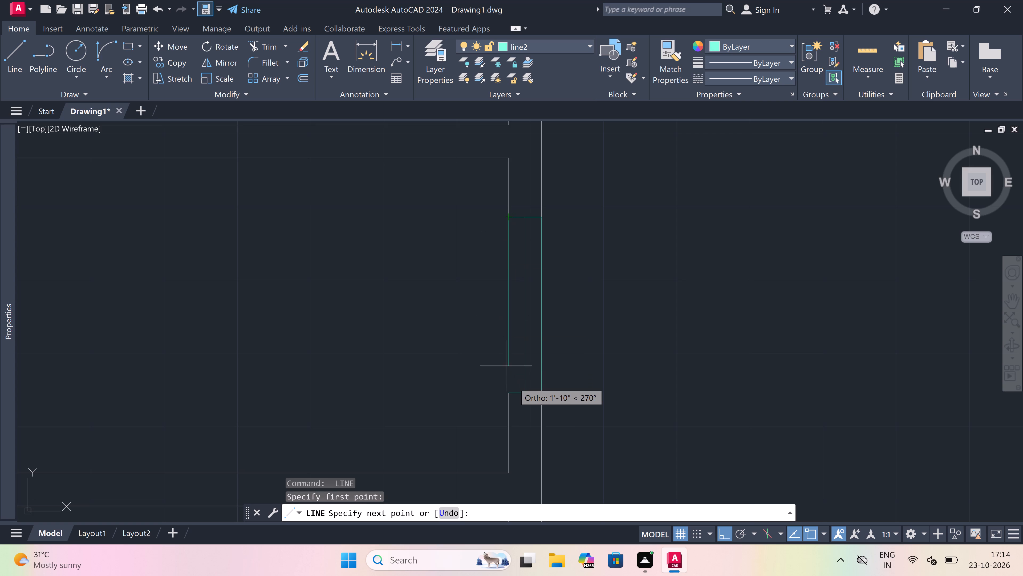
click(504, 393)
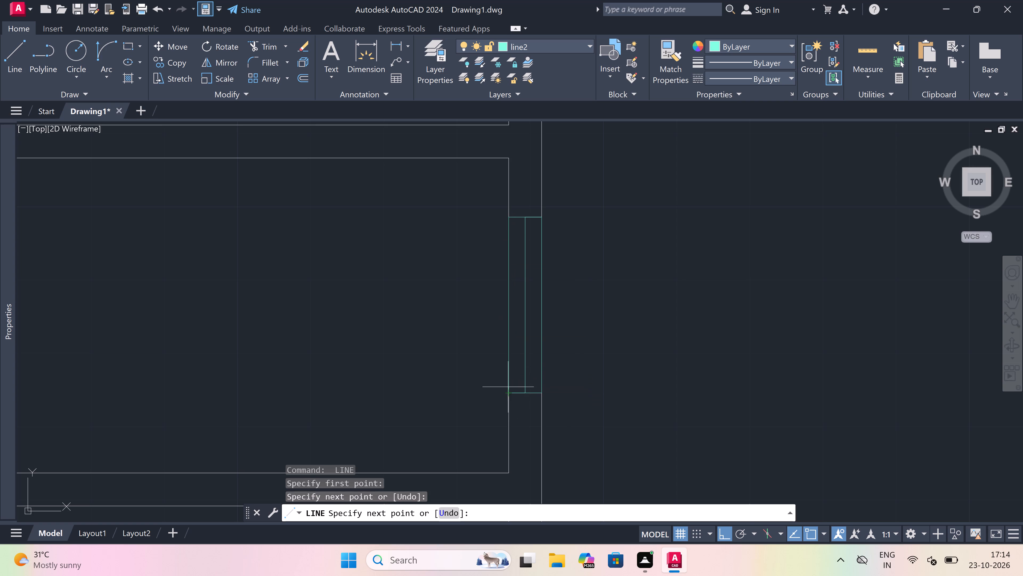
Draw a window in the outer right wall of the top corner room, with two end lines and a 5' centre line.
key(Escape)
scroll(557, 346, down, 5)
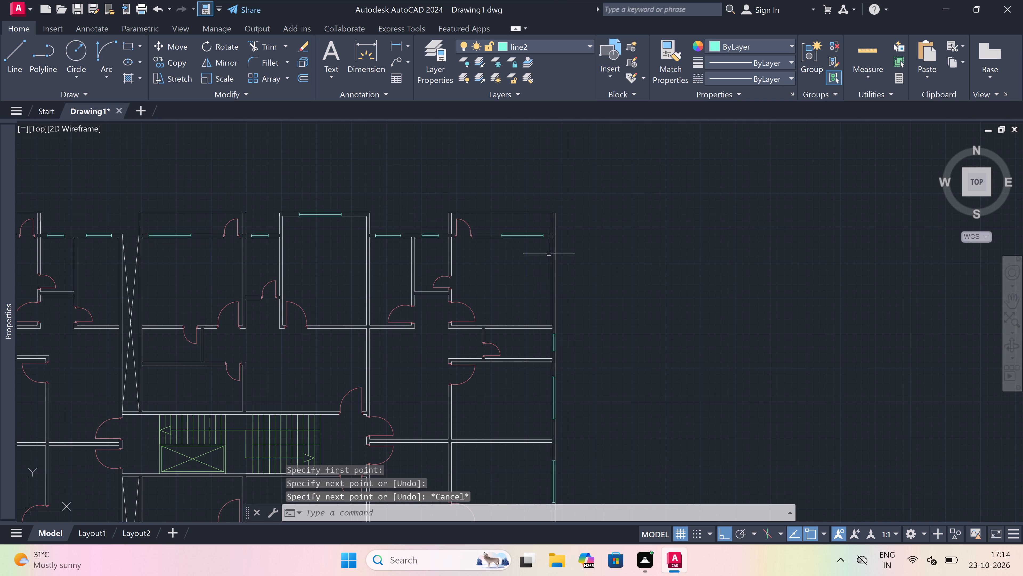
scroll(547, 250, up, 2)
key(space)
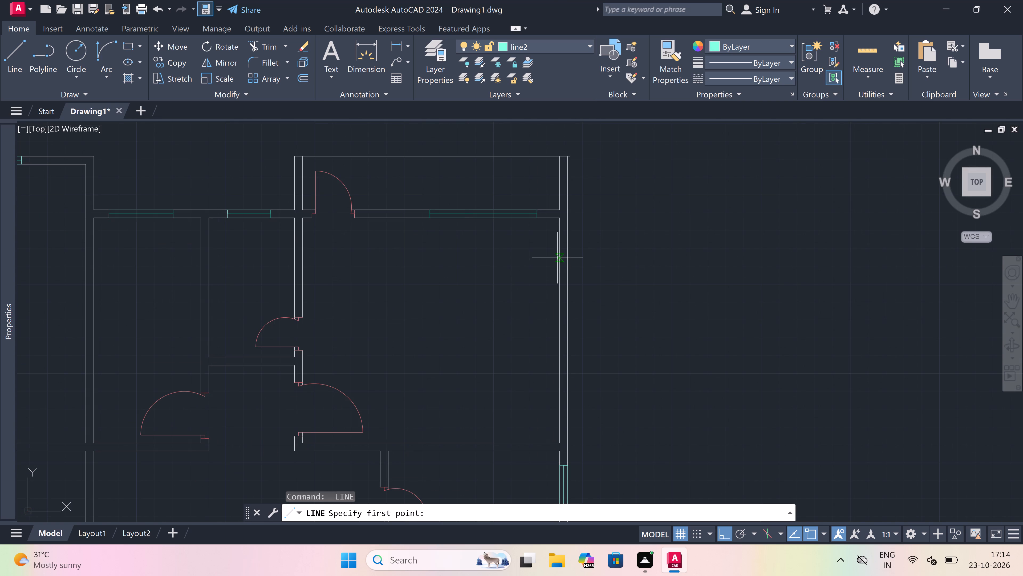
click(560, 270)
scroll(560, 270, up, 2)
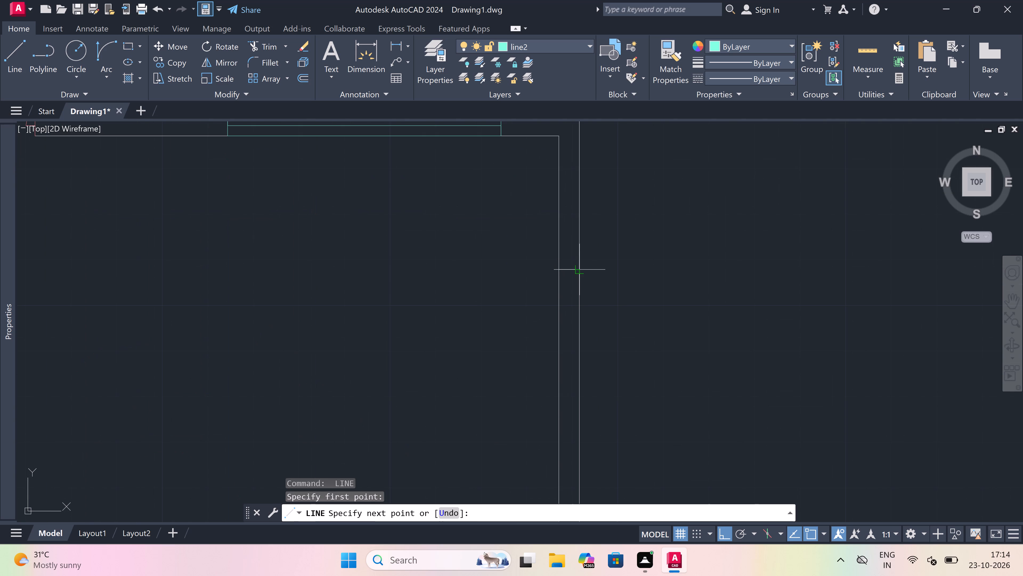
click(580, 270)
click(572, 270)
scroll(572, 269, down, 1)
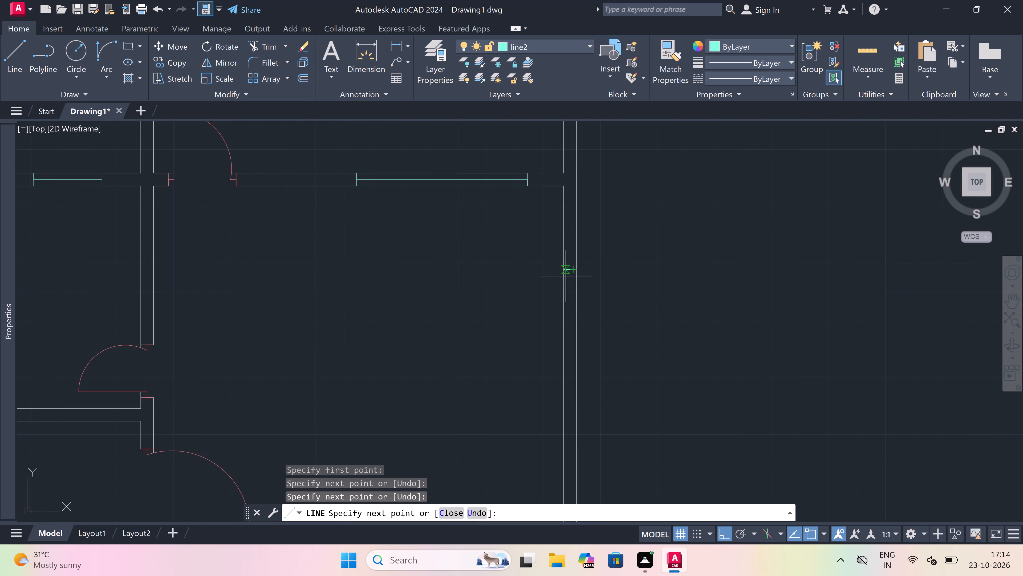
scroll(575, 323, up, 1)
text(5')
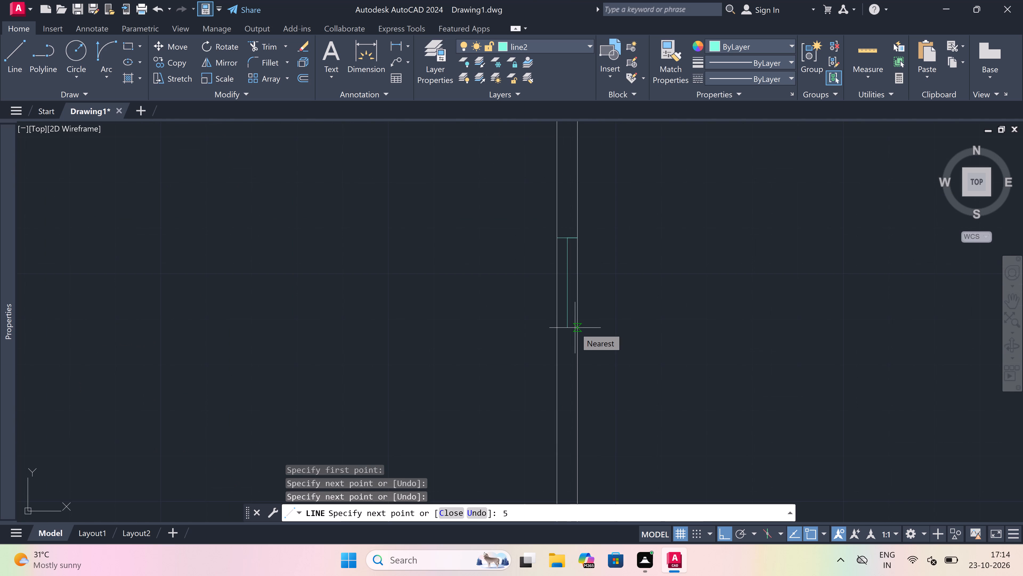
key(space)
scroll(575, 328, down, 1)
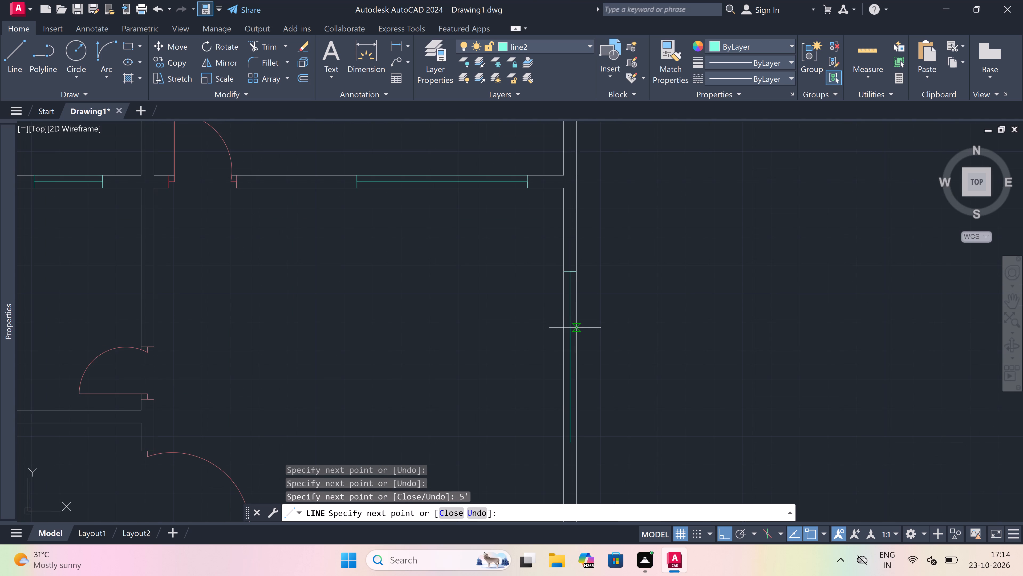
scroll(556, 375, down, 3)
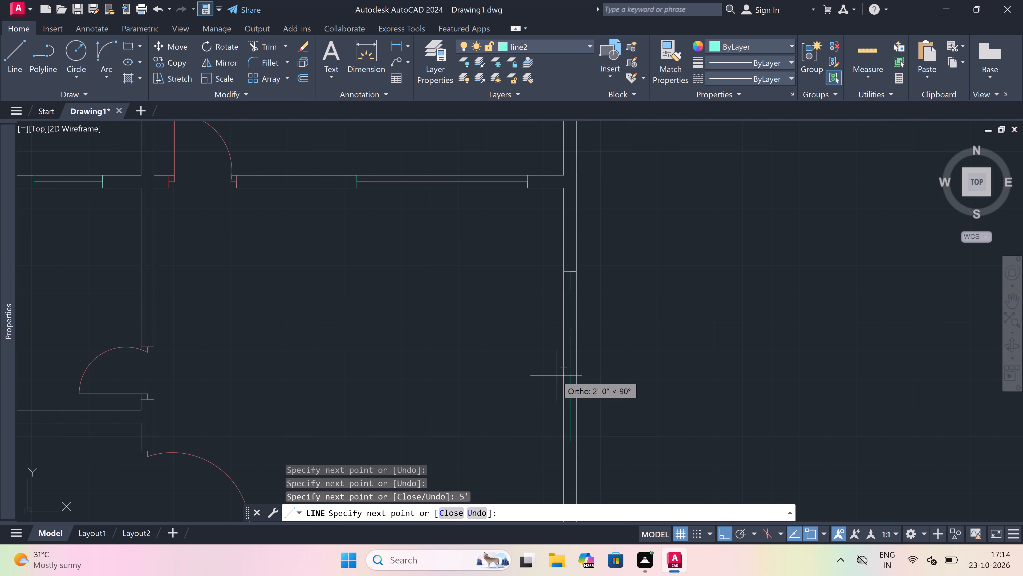
scroll(556, 397, up, 5)
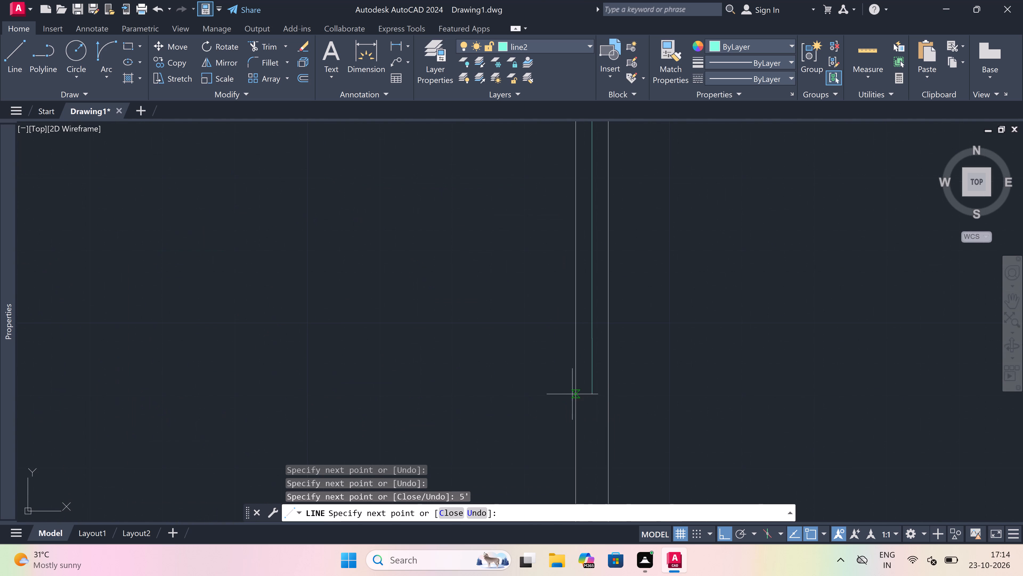
click(575, 335)
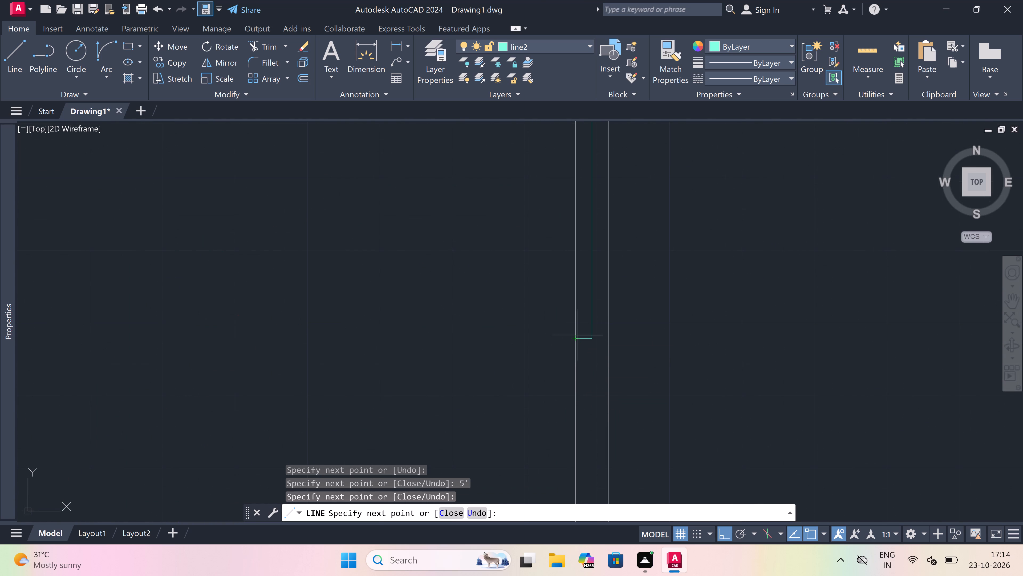
click(610, 336)
key(Escape)
Trim both wall lines between the end lines of the top corner room's 5' window.
scroll(542, 385, down, 1)
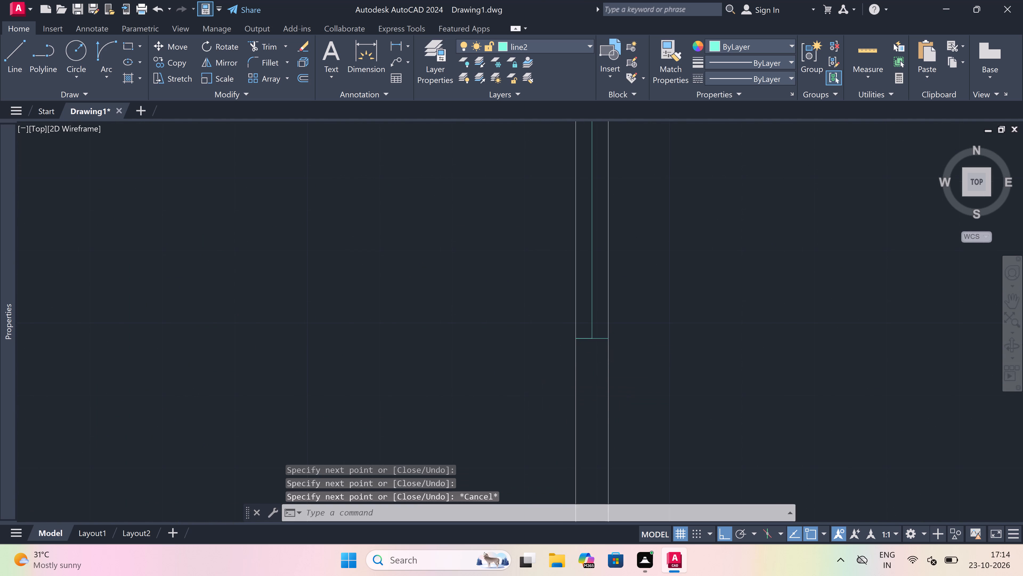
scroll(542, 385, down, 4)
scroll(546, 365, up, 4)
scroll(546, 365, down, 1)
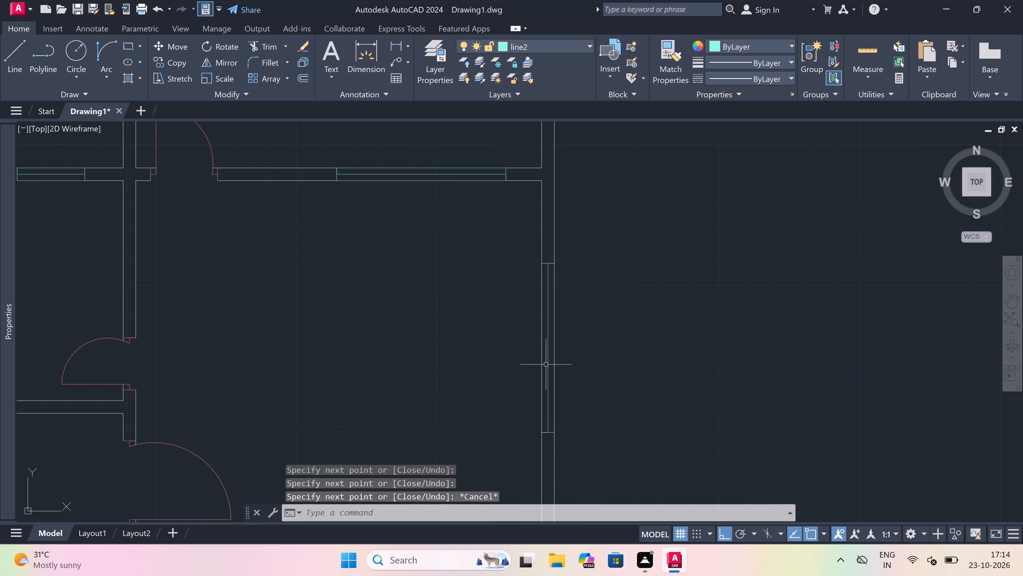
text(tr)
key(space)
click(555, 362)
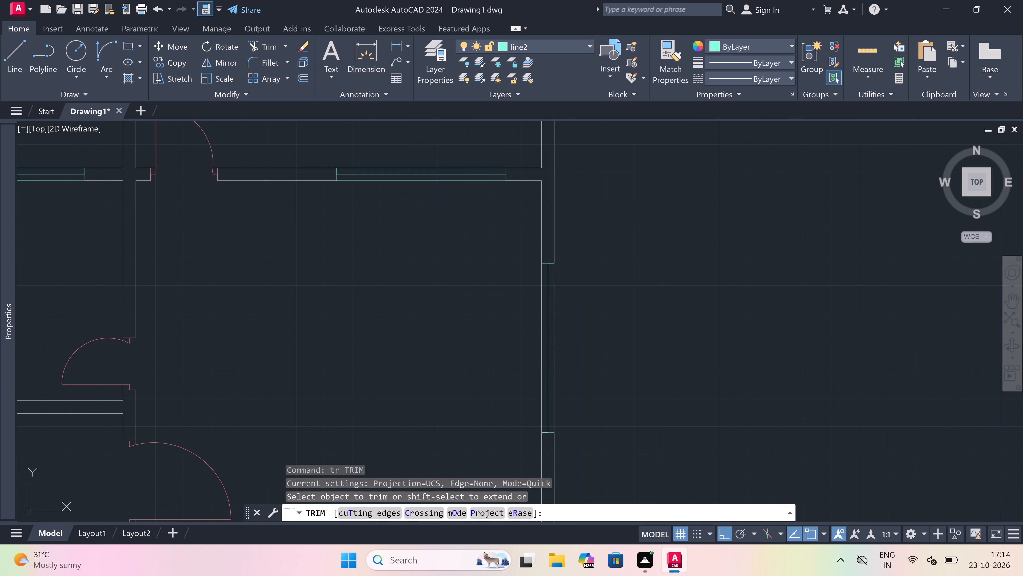
click(540, 366)
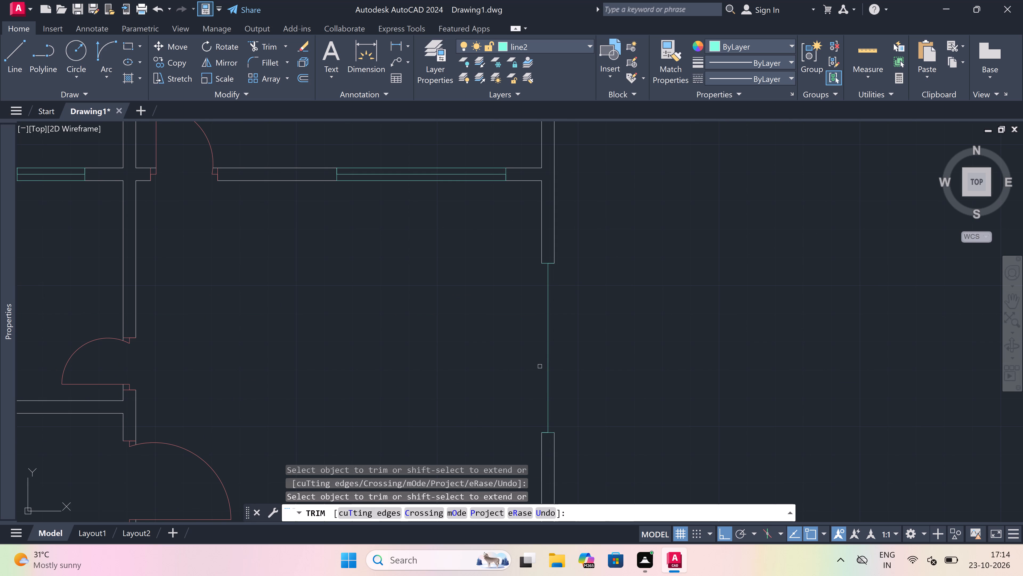
key(Escape)
Draw the inner and outer lines of the top corner room's 5' window between its end lines, along the wall faces.
key(l)
key(space)
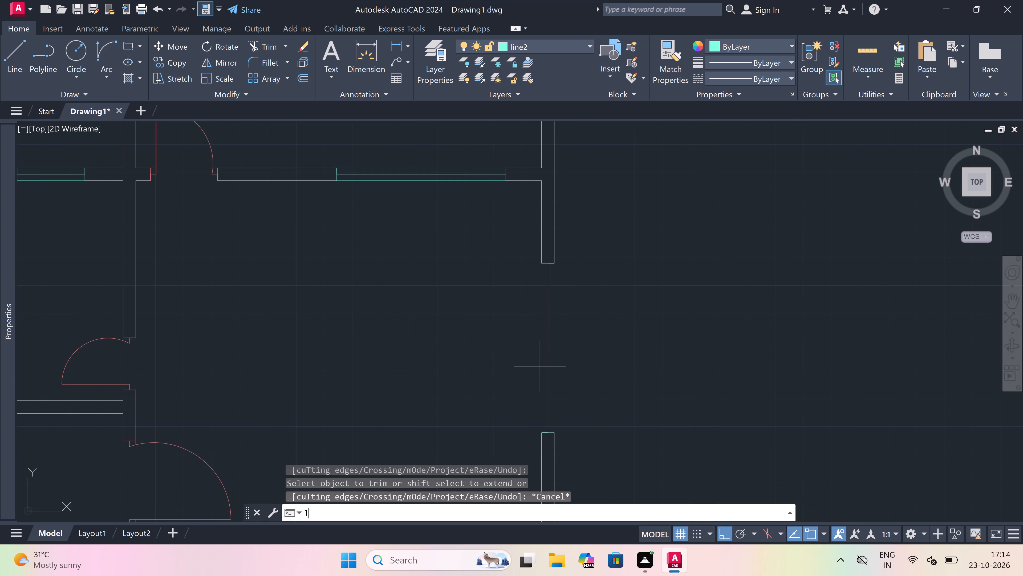
click(538, 266)
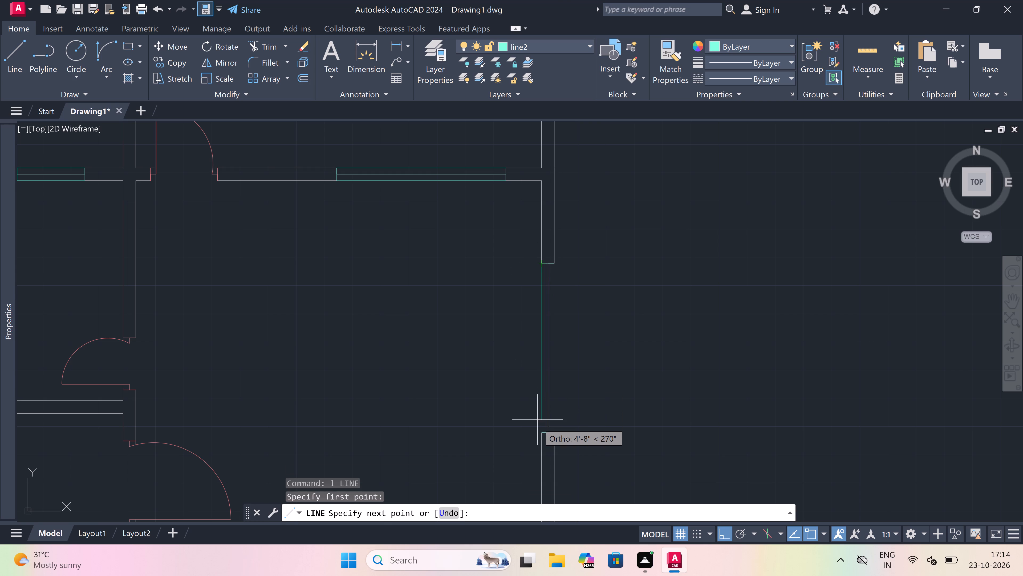
click(541, 429)
key(Escape)
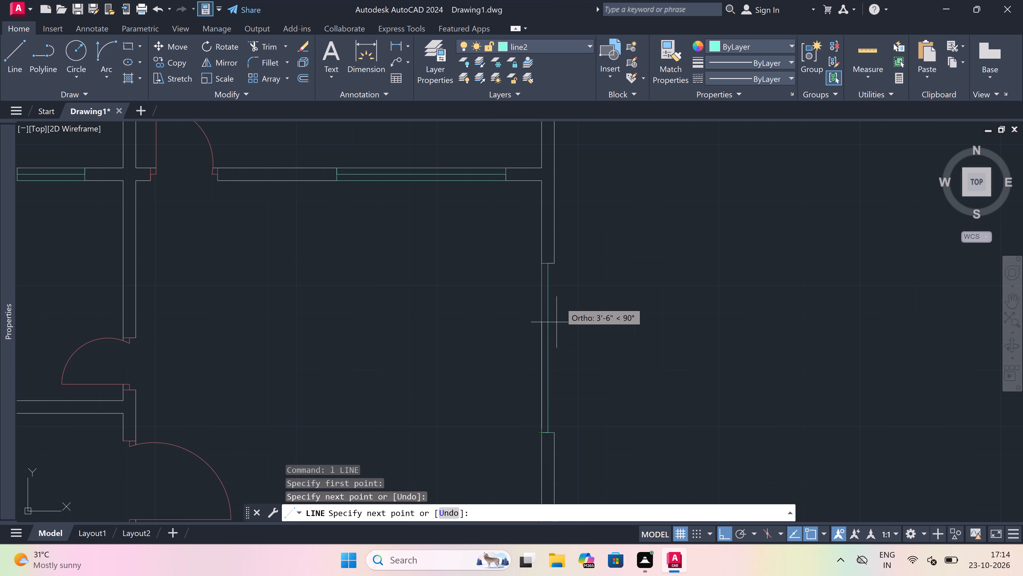
key(space)
click(556, 263)
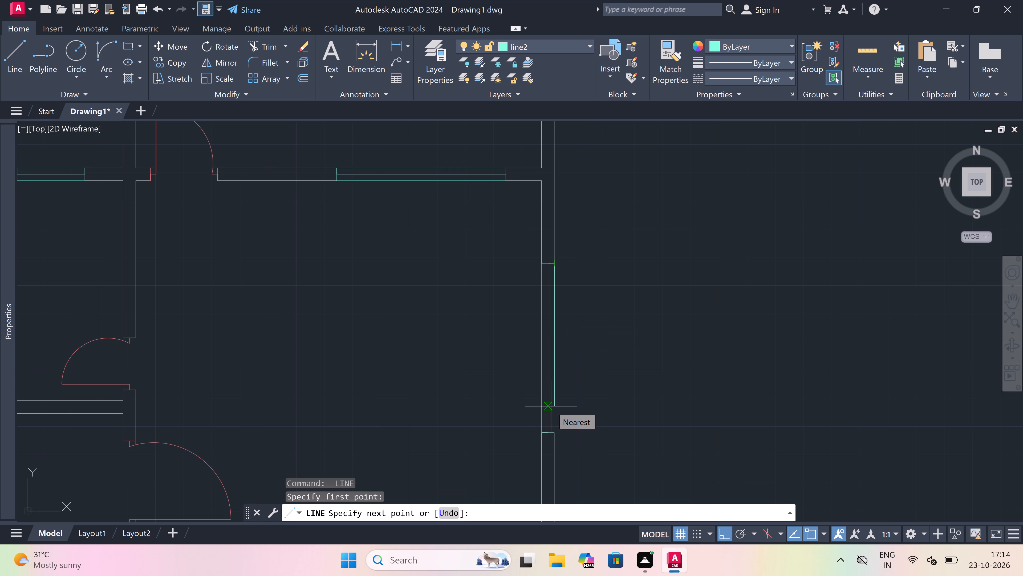
click(554, 433)
key(Escape)
Draw a window in the wall between the lower crossed shaft and the small room beside it, with two end lines and a 2' centre line.
scroll(595, 334, down, 4)
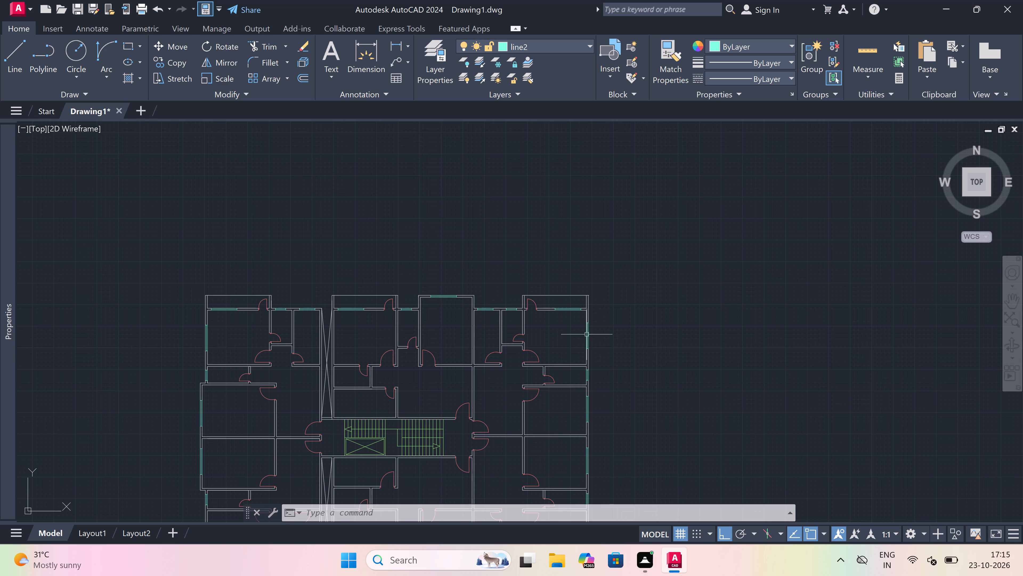
scroll(509, 319, down, 3)
scroll(452, 408, up, 3)
scroll(515, 310, down, 3)
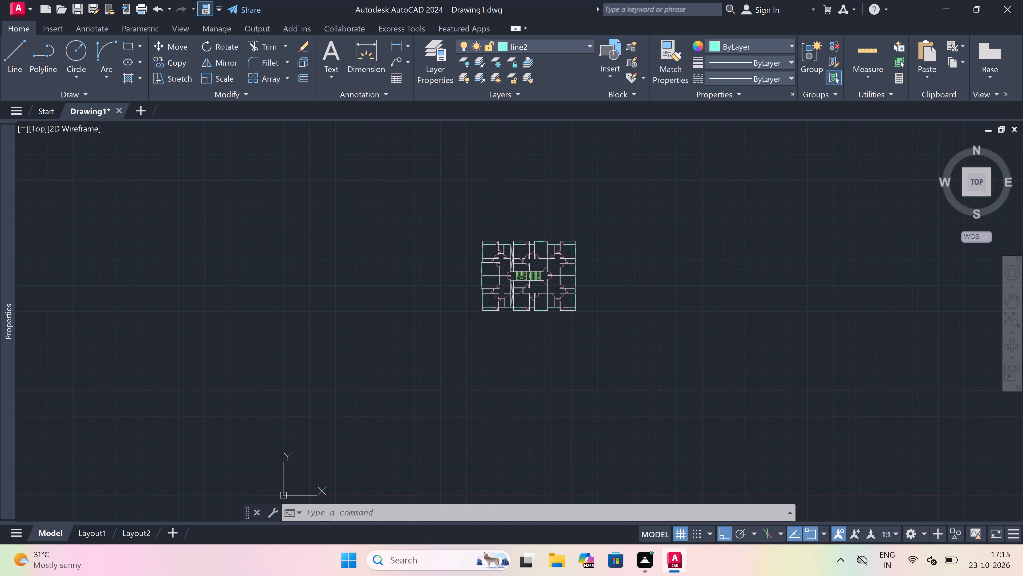
scroll(529, 267, up, 4)
scroll(516, 285, up, 1)
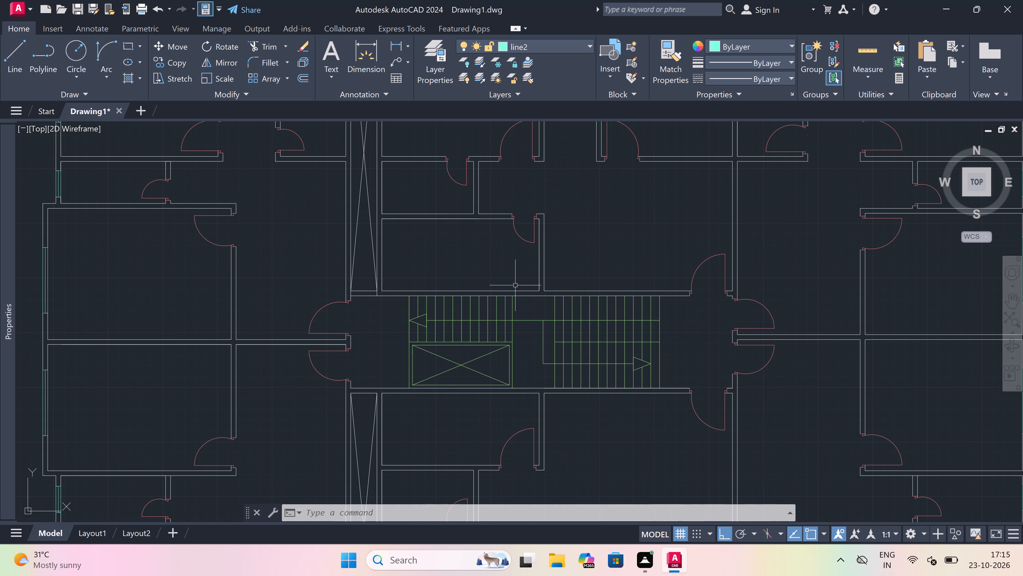
key(space)
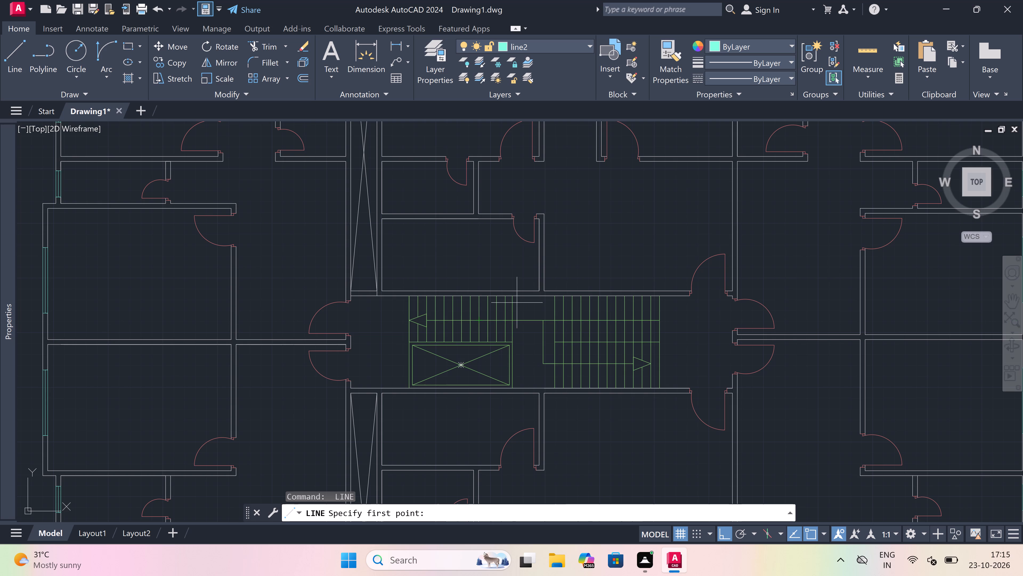
scroll(581, 327, down, 3)
scroll(557, 369, up, 1)
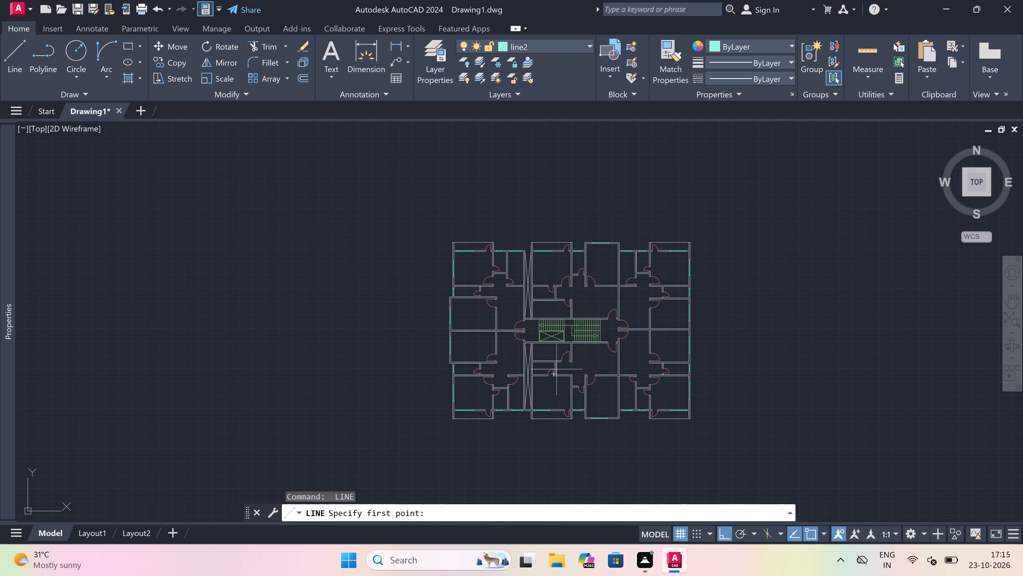
scroll(557, 369, up, 1)
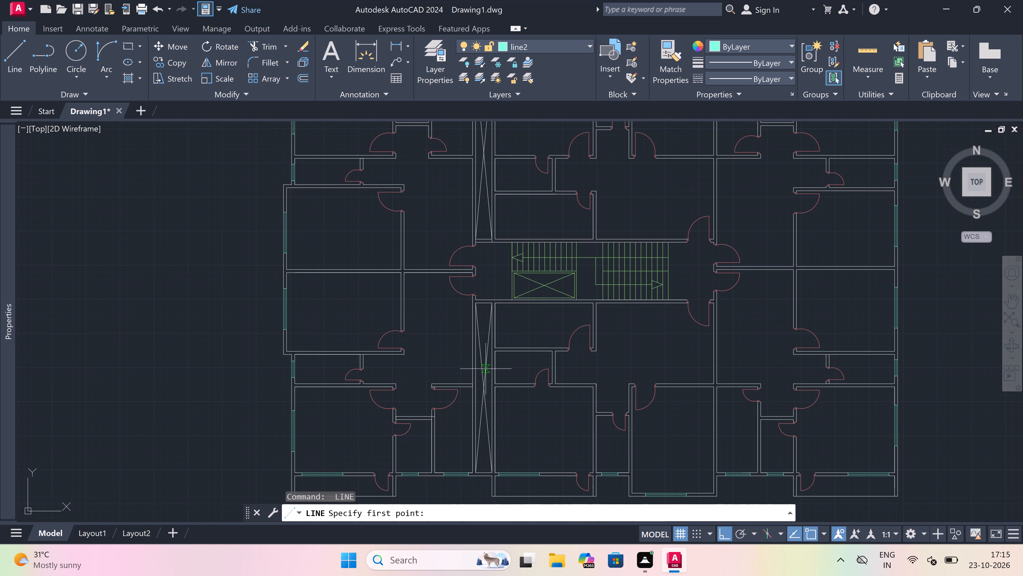
scroll(487, 366, up, 3)
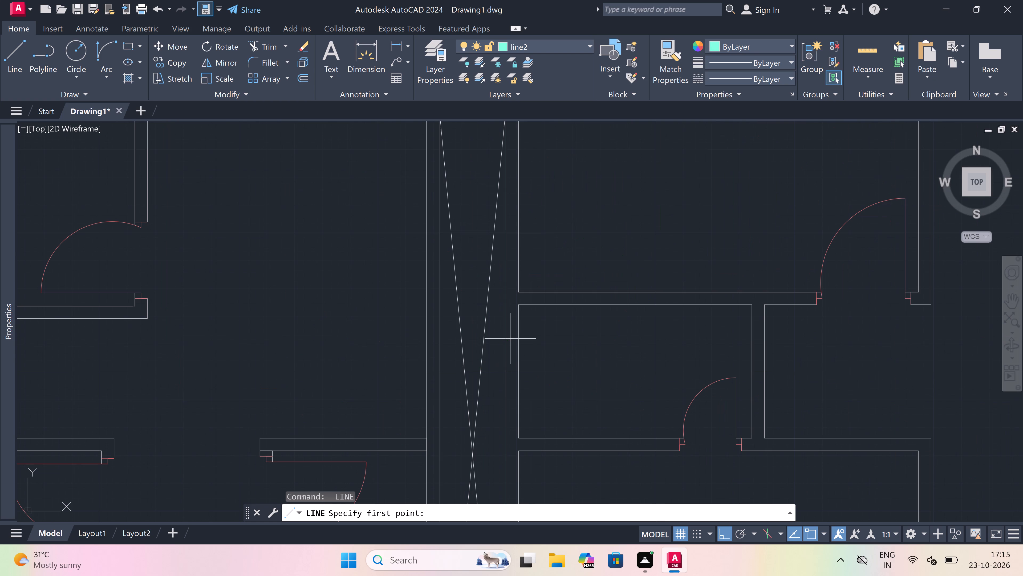
click(509, 334)
click(519, 337)
scroll(519, 337, up, 3)
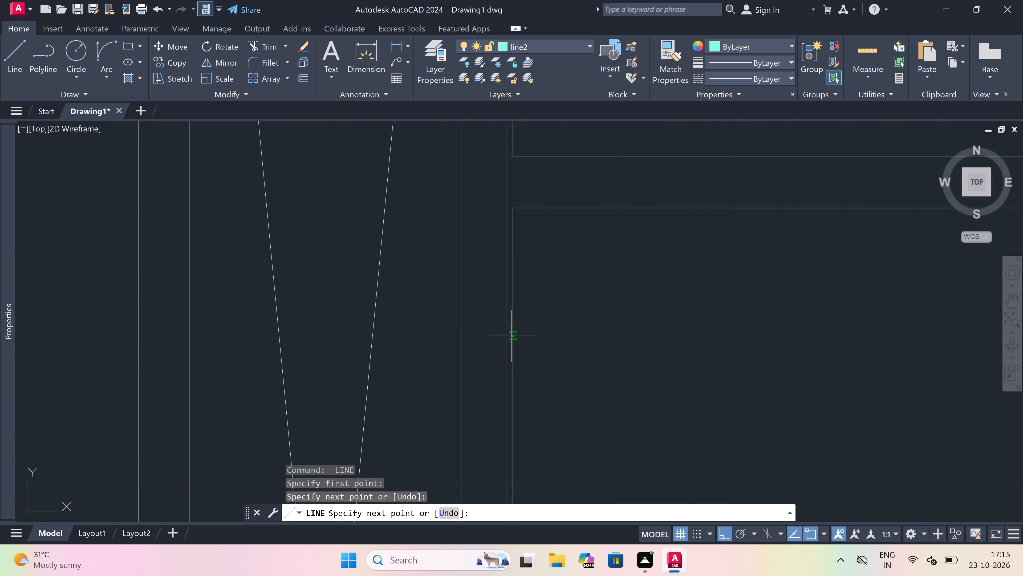
click(485, 327)
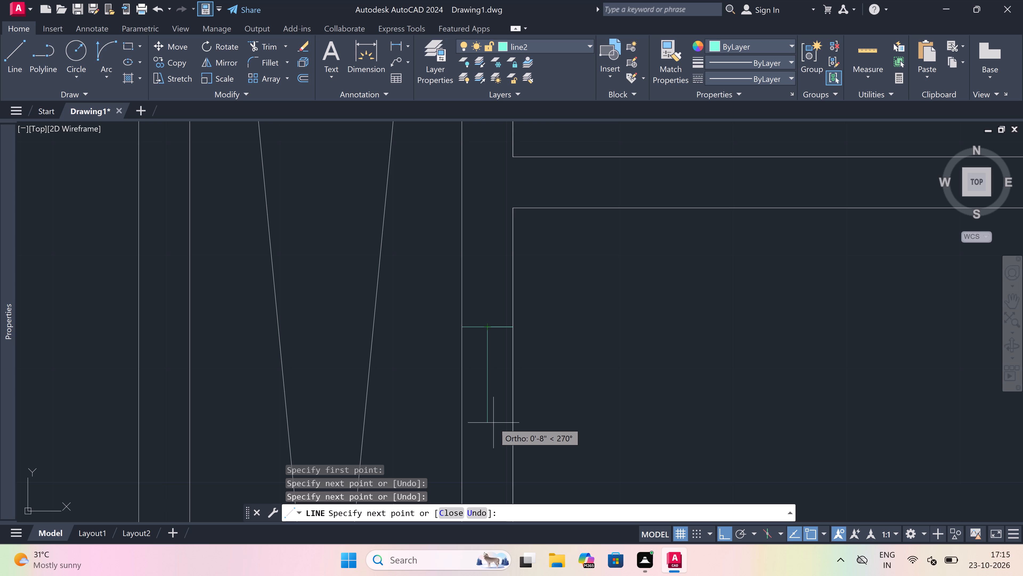
text(2')
key(space)
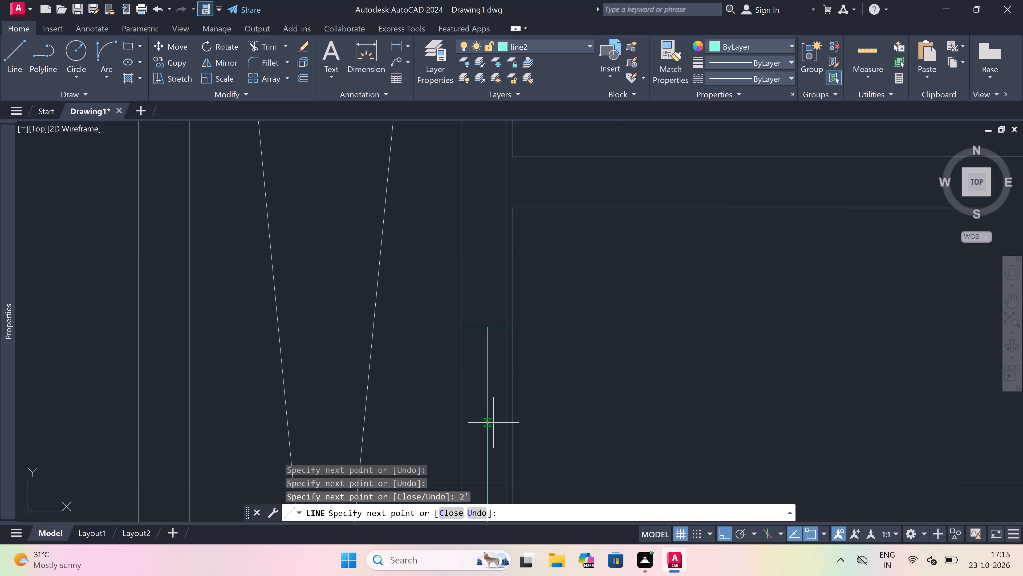
scroll(493, 421, down, 5)
scroll(484, 437, up, 3)
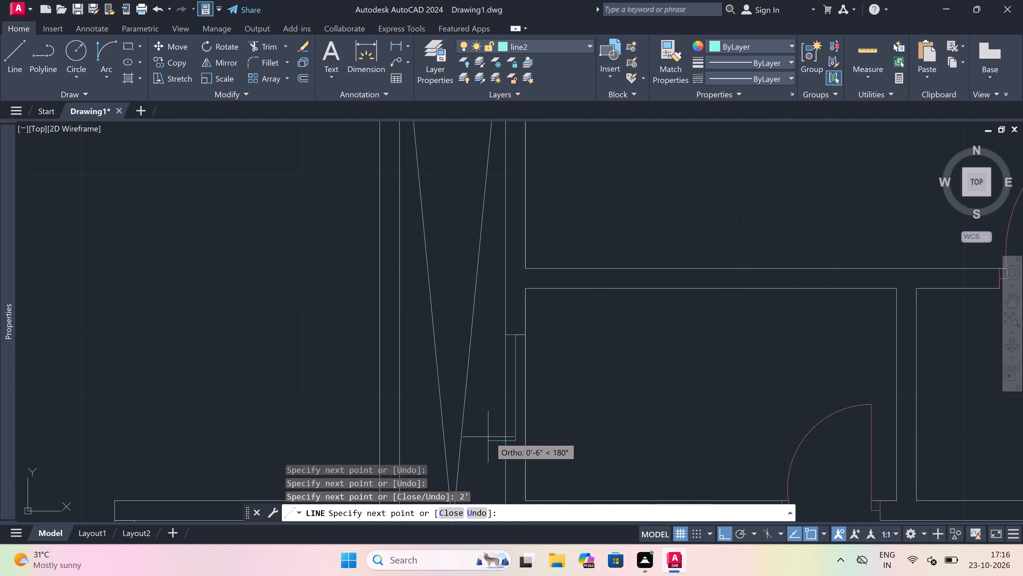
click(505, 439)
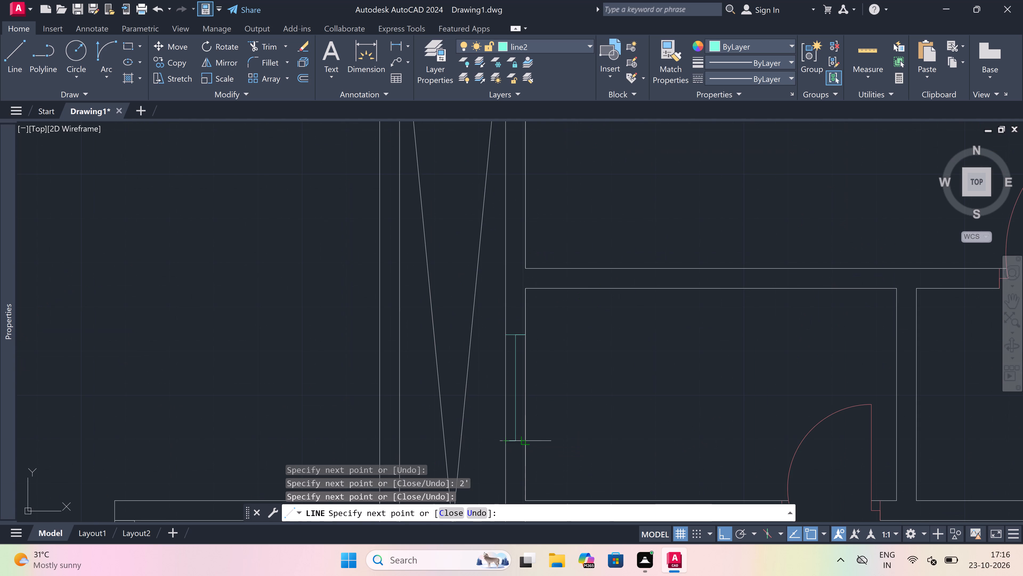
click(524, 441)
key(Escape)
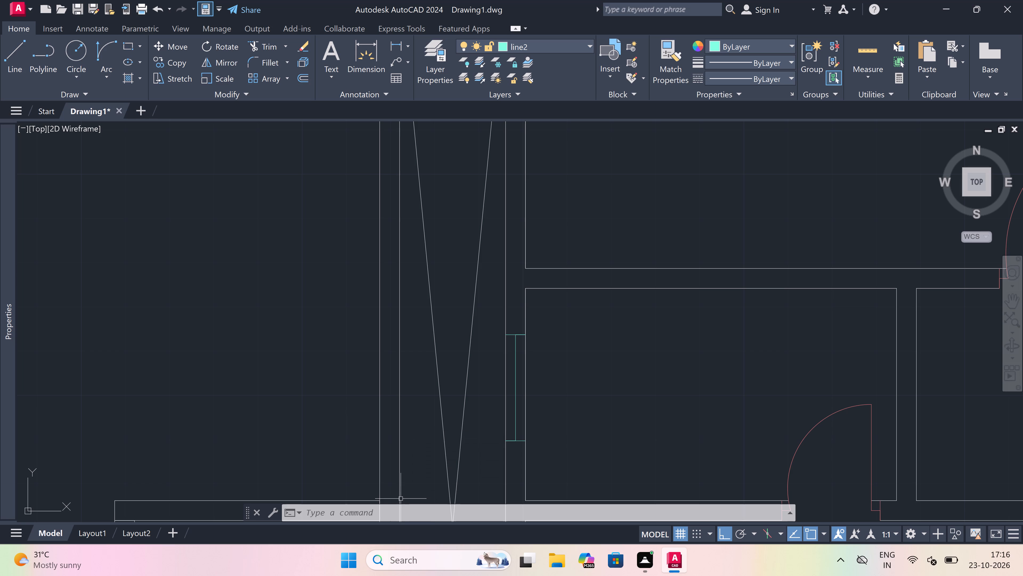
Trim both wall lines between the end lines of the 2' window beside the lower shaft.
scroll(499, 347, down, 2)
scroll(504, 370, up, 3)
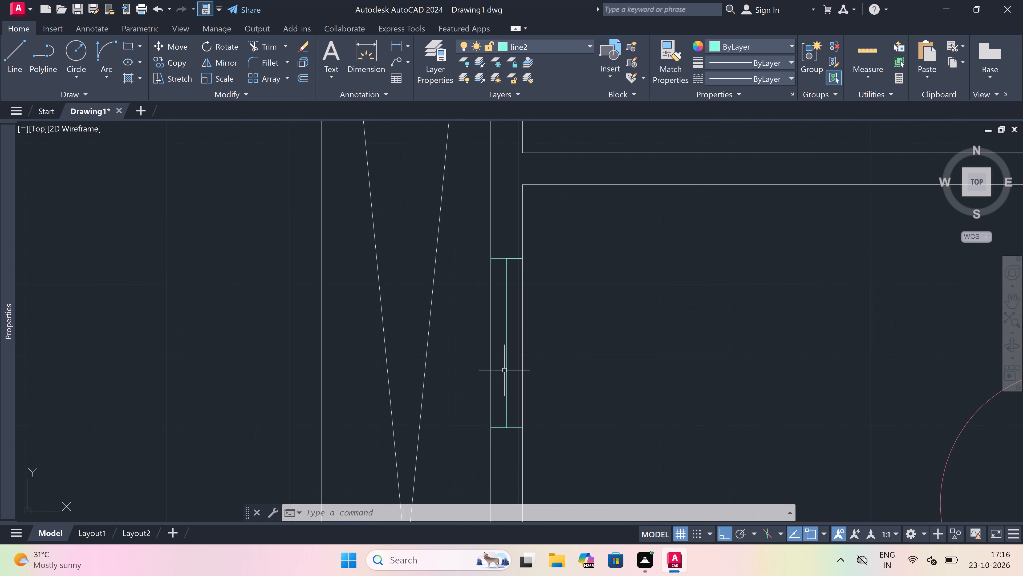
scroll(504, 370, down, 1)
text(tr)
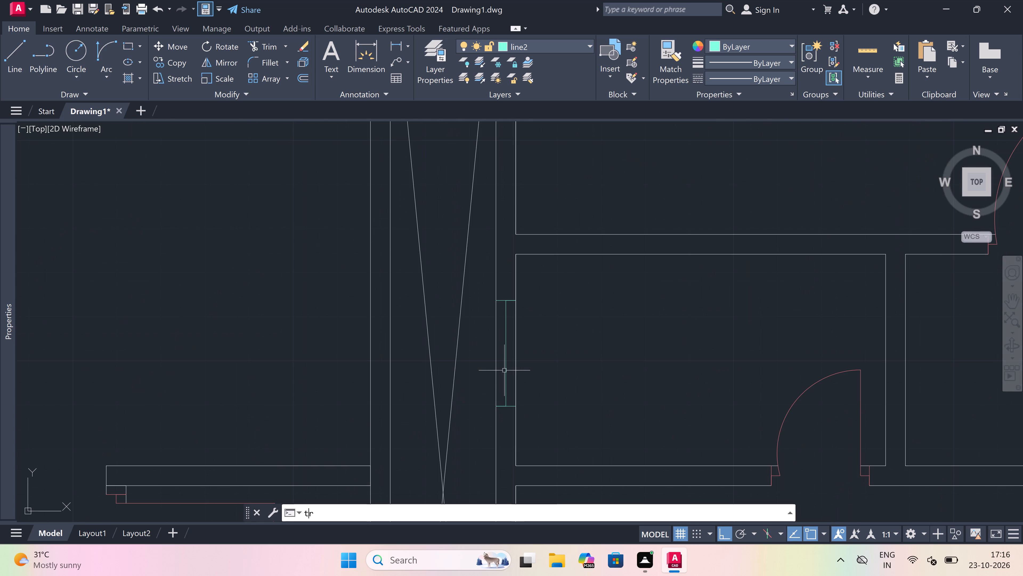
key(space)
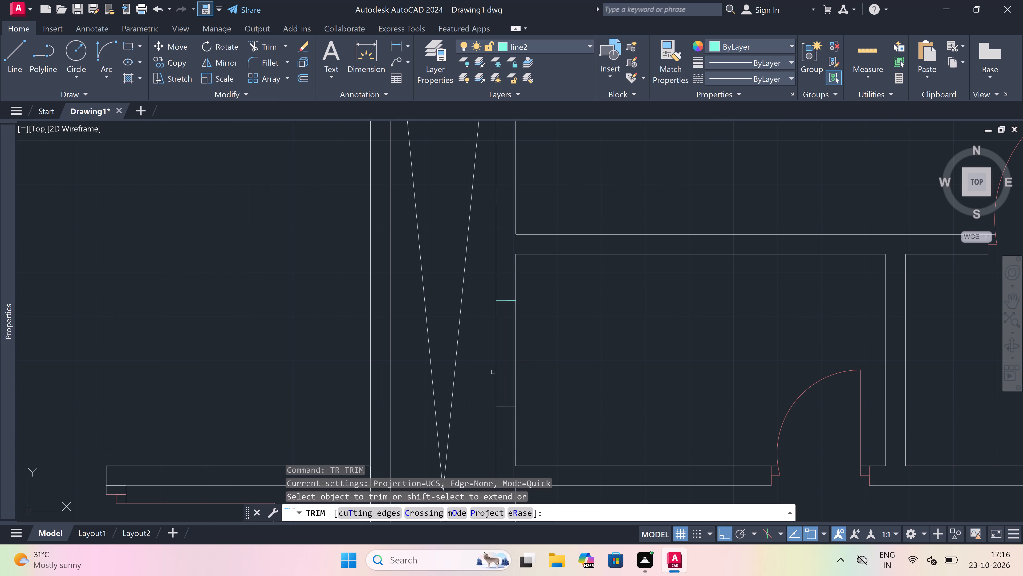
click(494, 371)
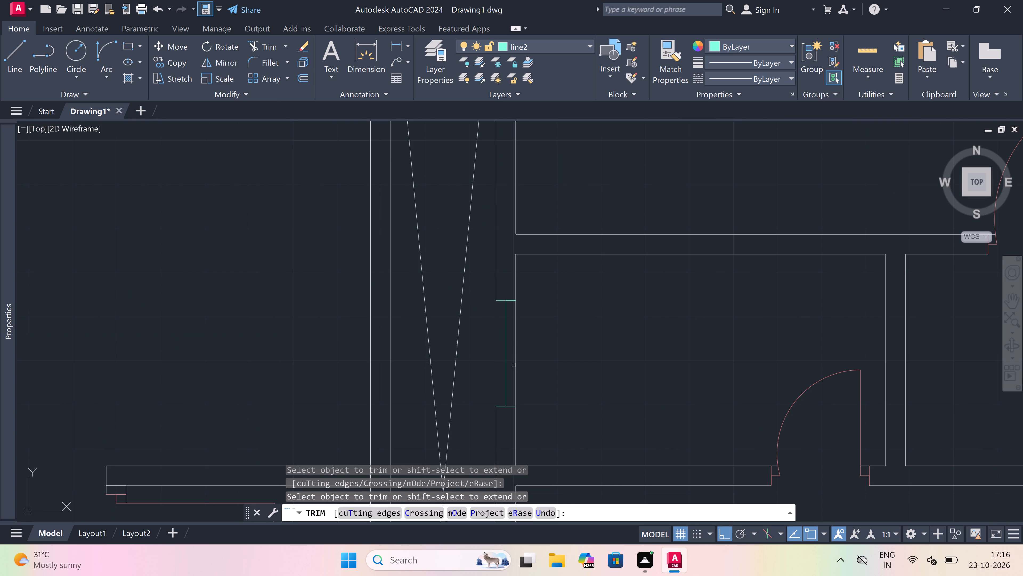
click(514, 364)
click(516, 363)
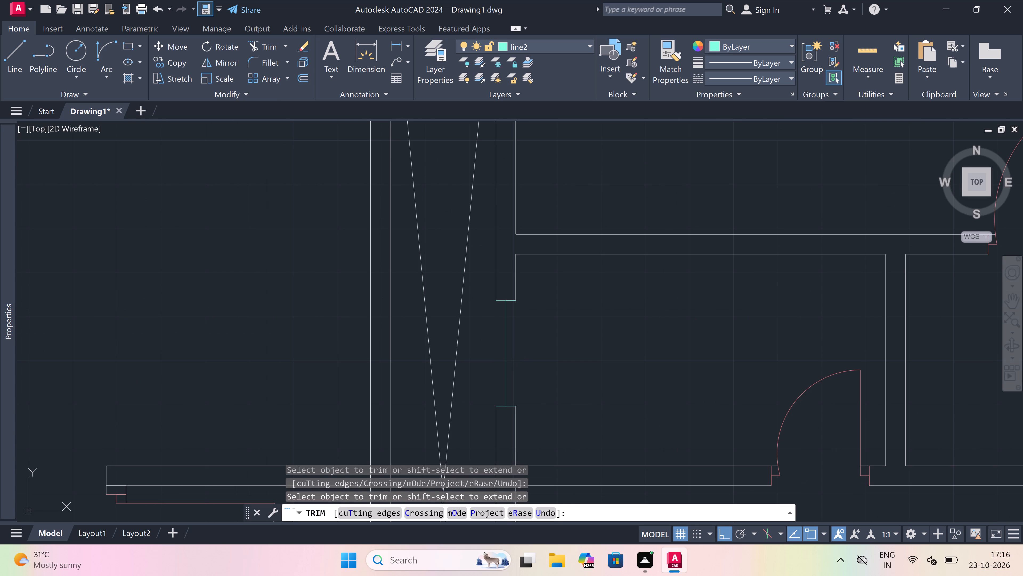
Draw the two wall-face lines of the 2' window beside the lower crossed shaft, between its end lines.
key(Escape)
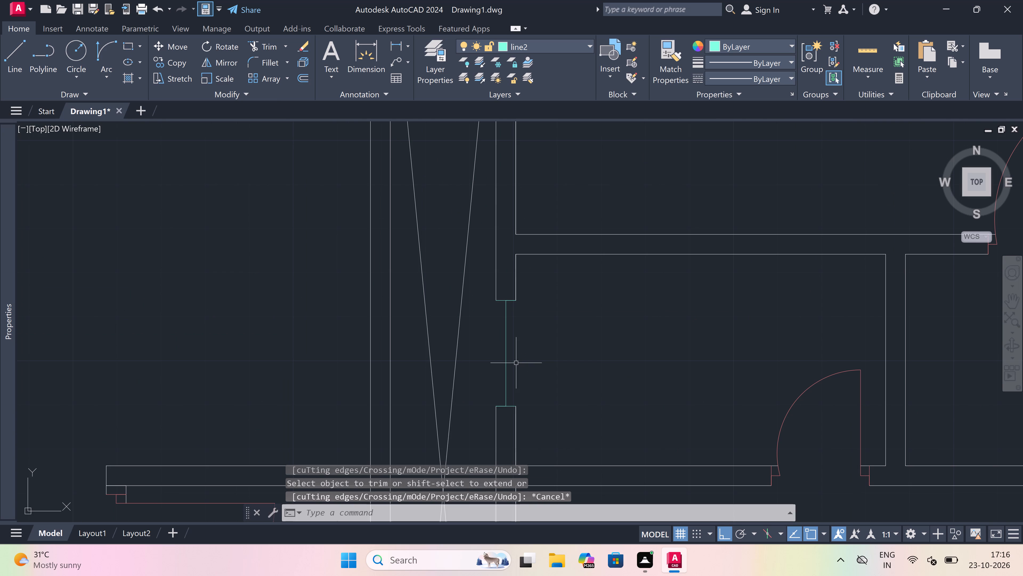
key(l)
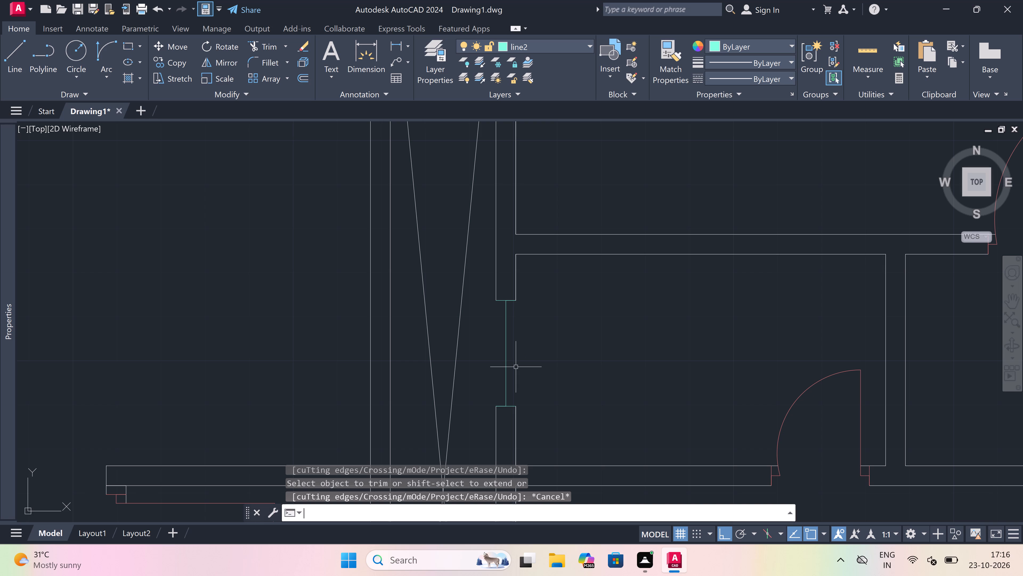
key(space)
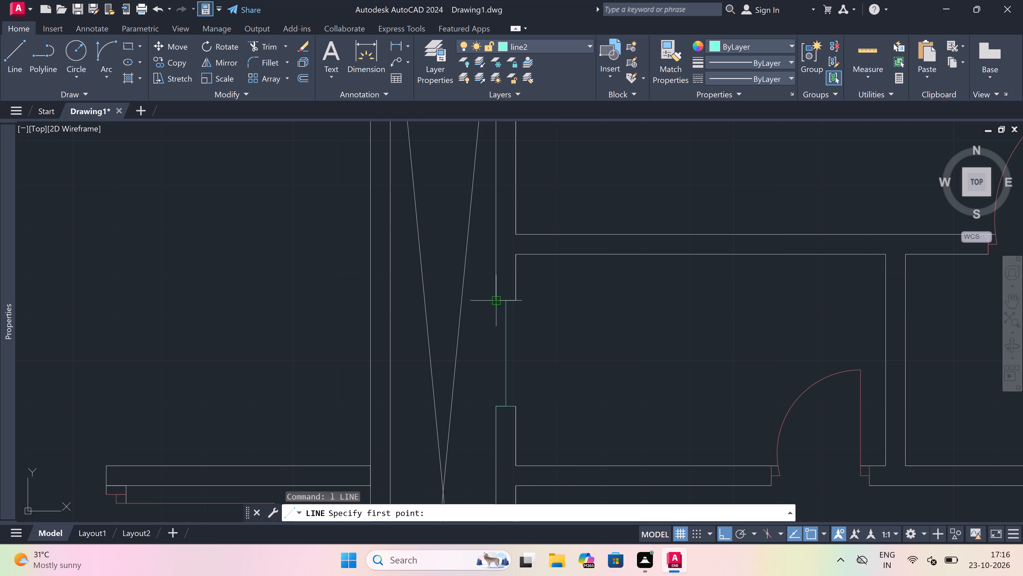
click(500, 300)
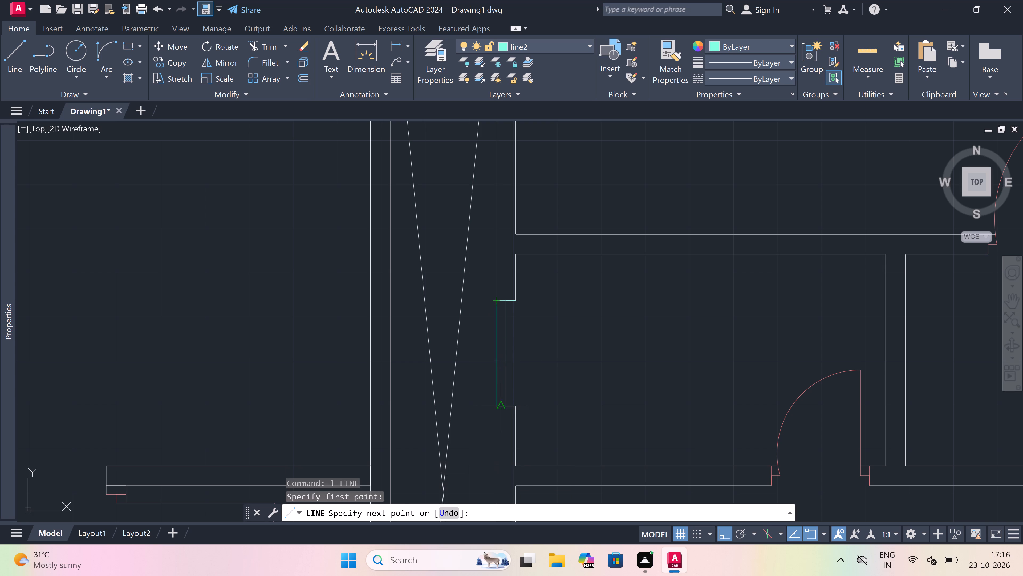
click(494, 405)
key(Escape)
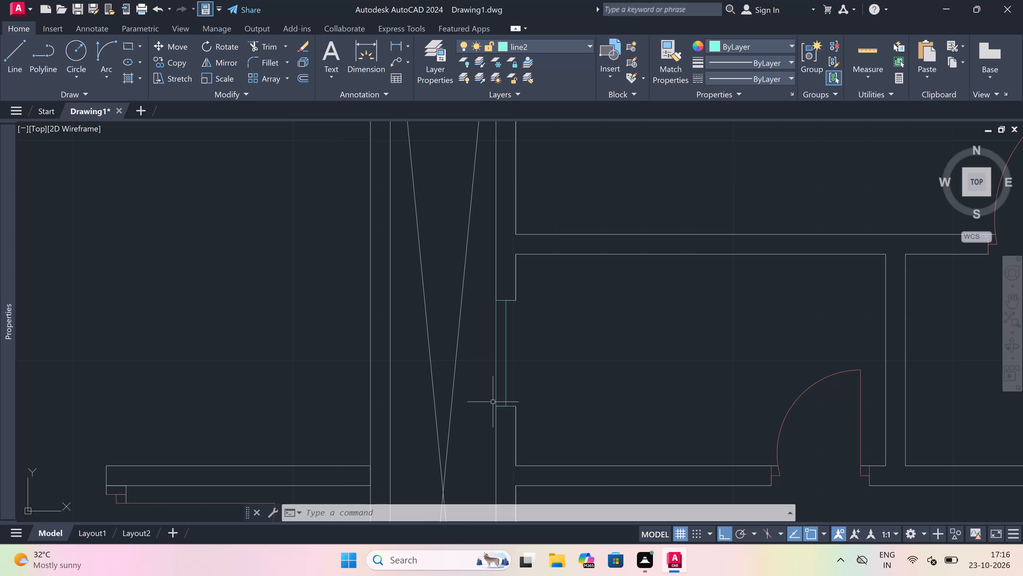
key(space)
click(520, 299)
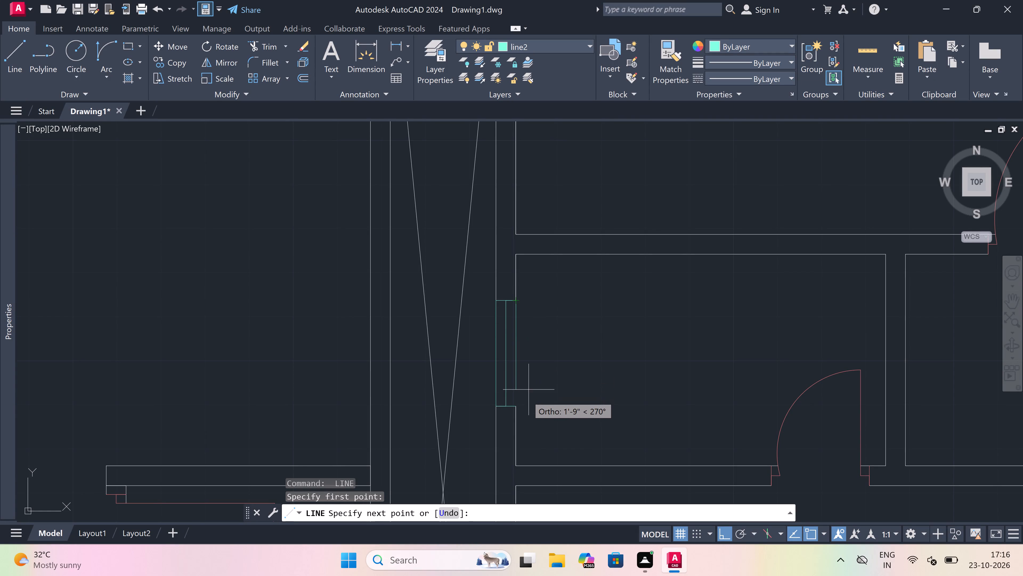
click(515, 410)
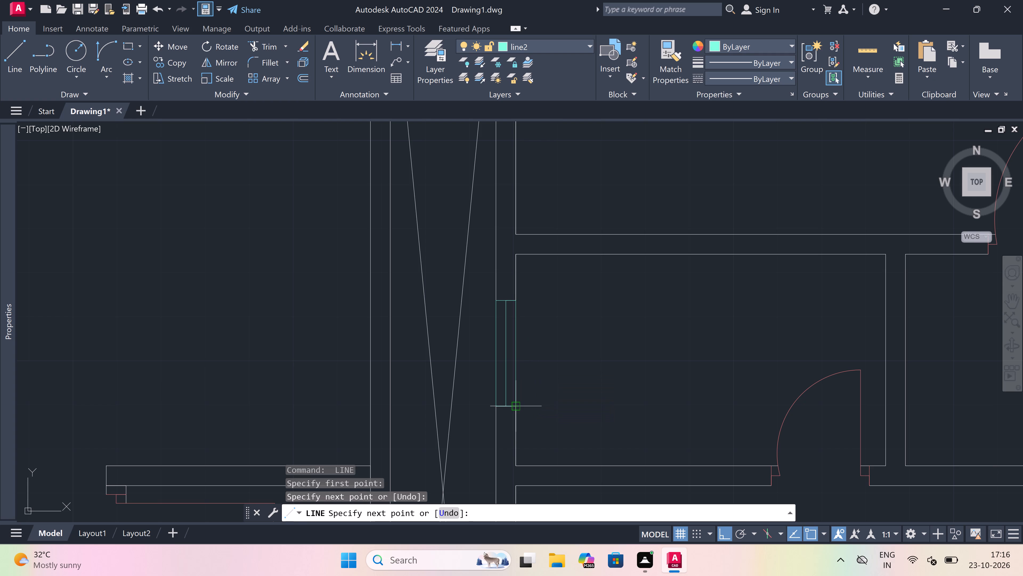
key(Escape)
Draw a window in the wall between the lower shaft and the room next to the stairwell, with two end lines and a 3' centre line.
scroll(510, 343, down, 5)
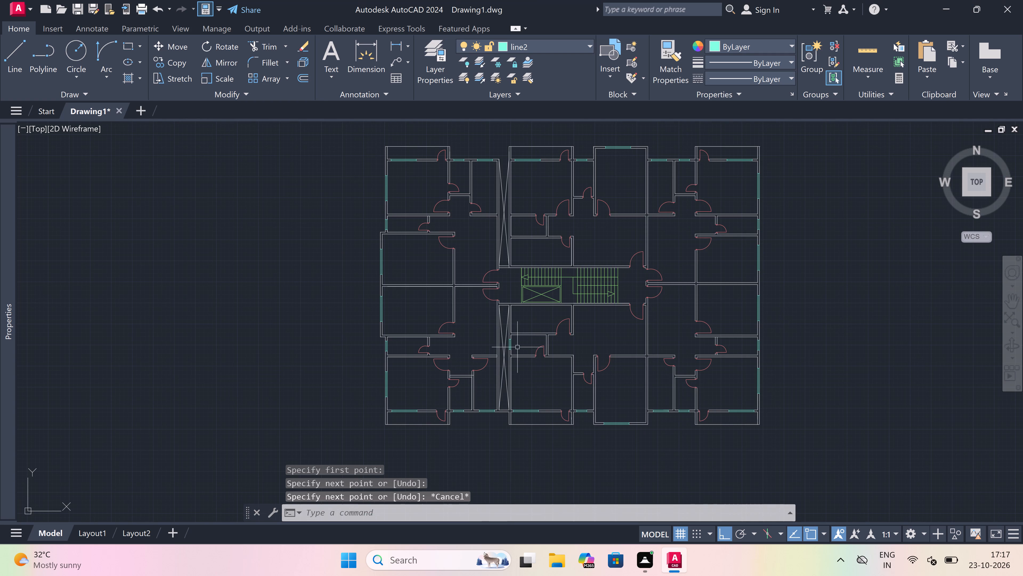
key(space)
scroll(507, 305, up, 3)
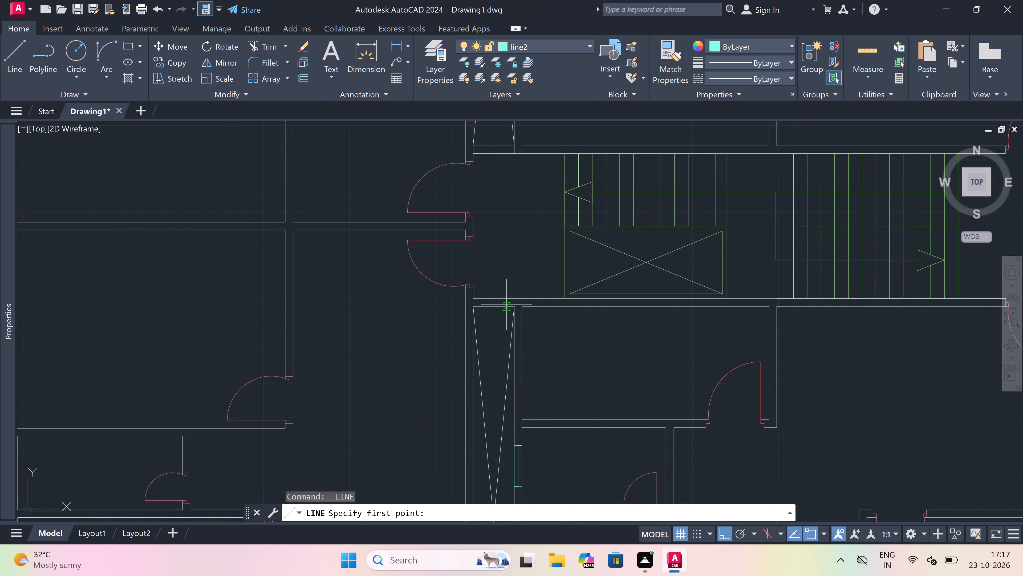
scroll(514, 325, up, 2)
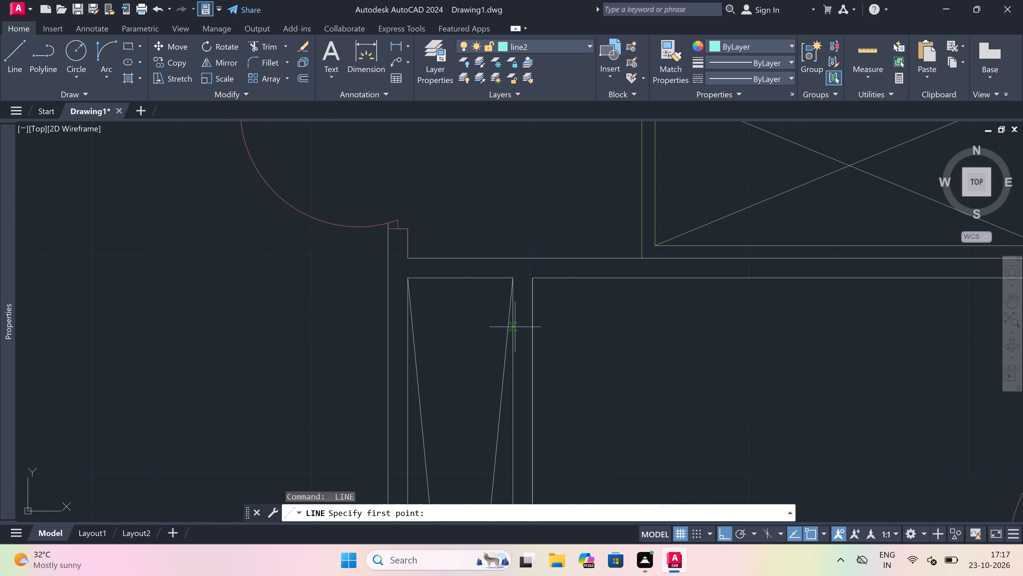
scroll(516, 329, down, 1)
click(516, 331)
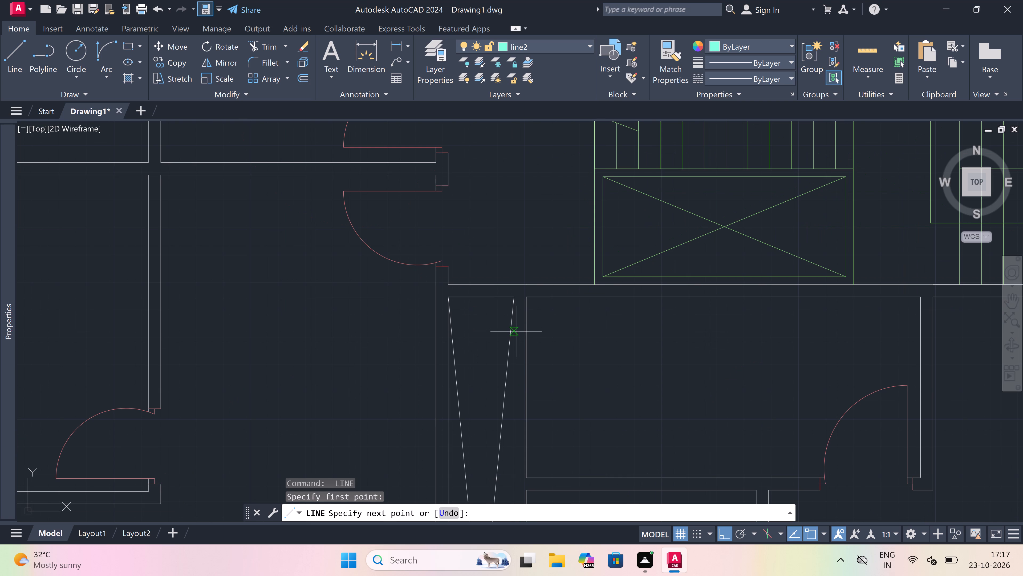
scroll(526, 331, up, 2)
drag(525, 332, 521, 333)
click(506, 334)
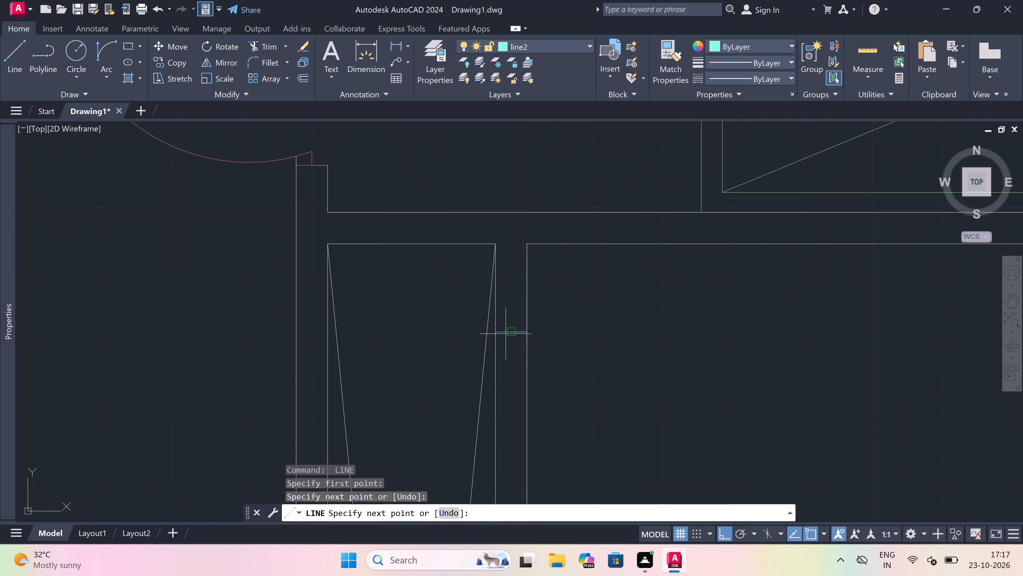
scroll(506, 334, down, 2)
scroll(506, 370, up, 3)
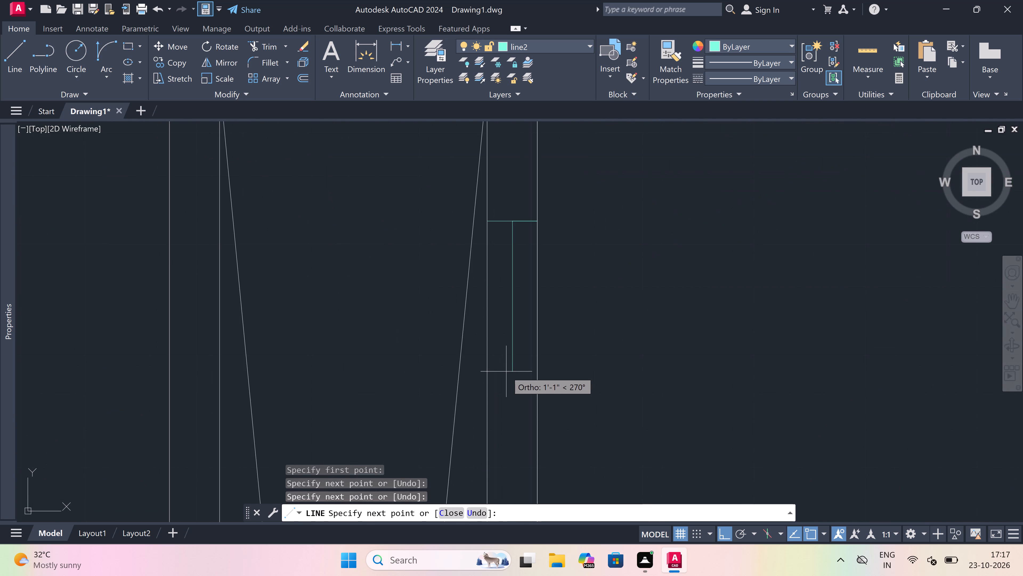
text(3')
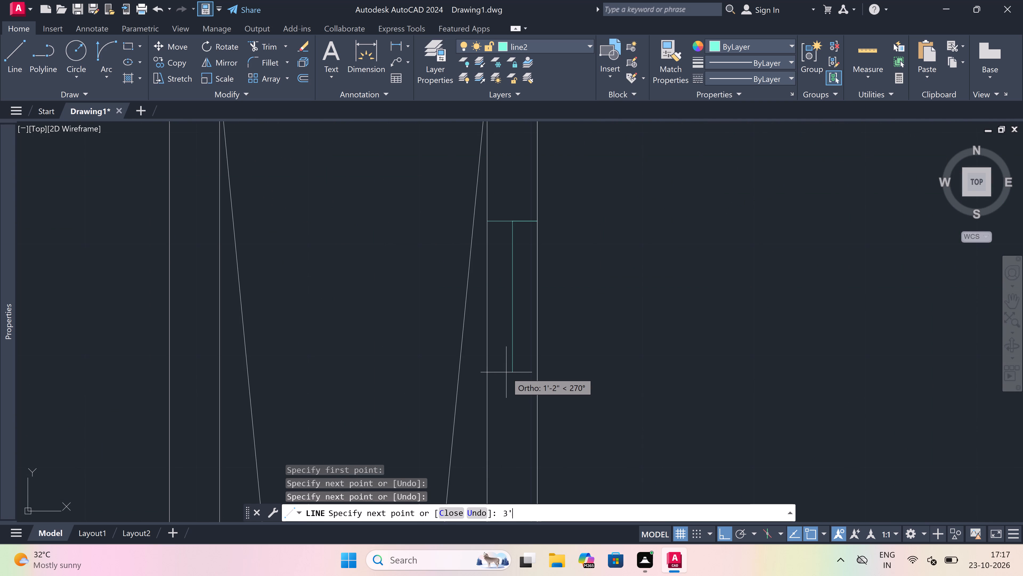
key(space)
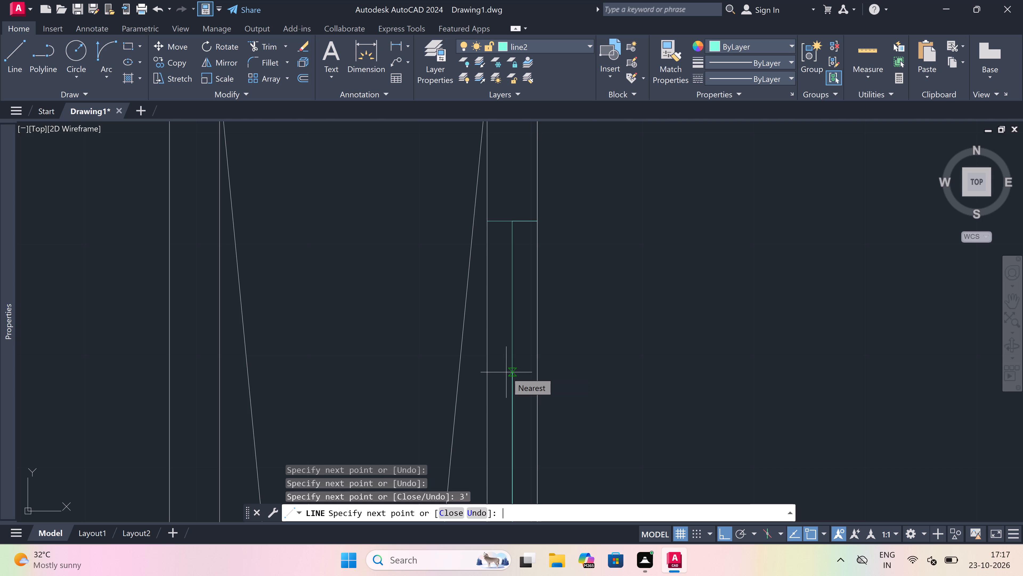
scroll(506, 372, down, 4)
scroll(494, 412, up, 2)
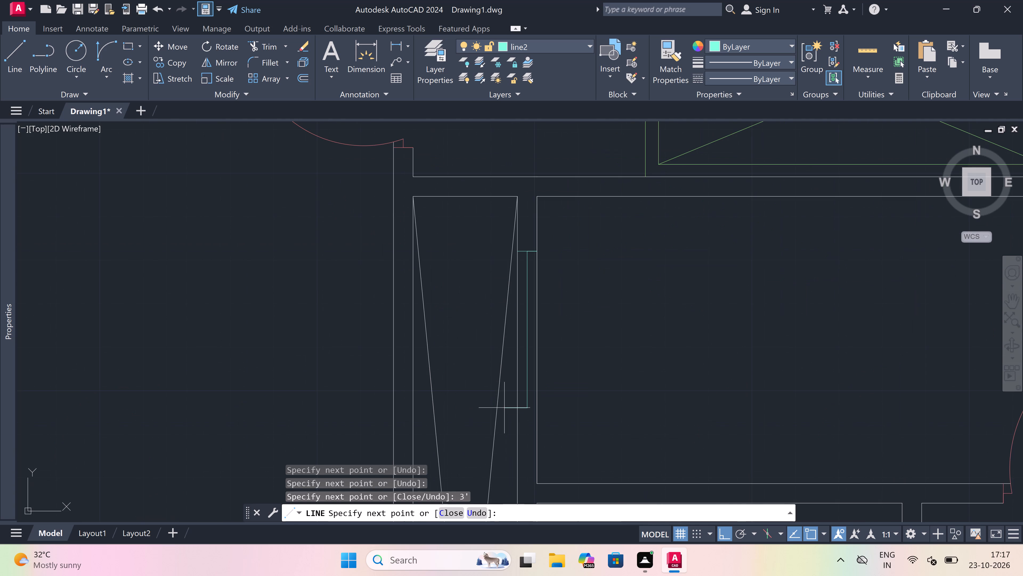
click(519, 406)
click(540, 407)
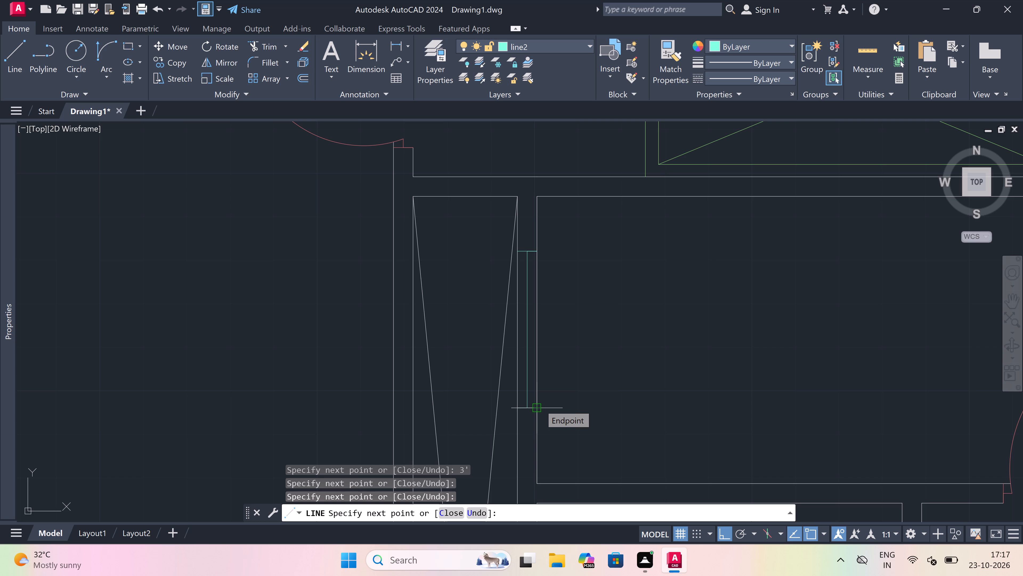
key(Escape)
Trim both wall lines between the end lines of the 3' window beside the lower shaft.
text(tr)
key(space)
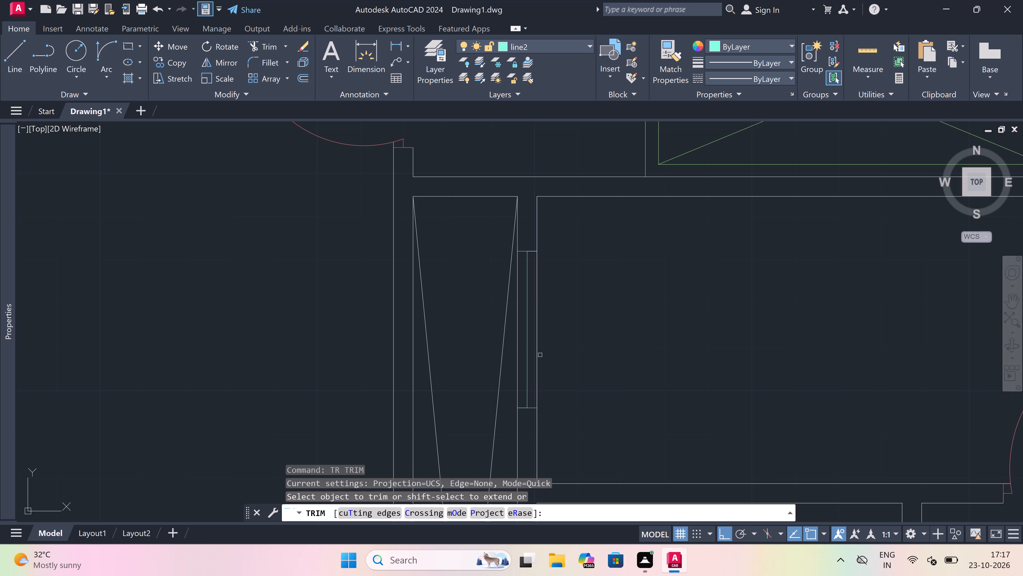
click(538, 350)
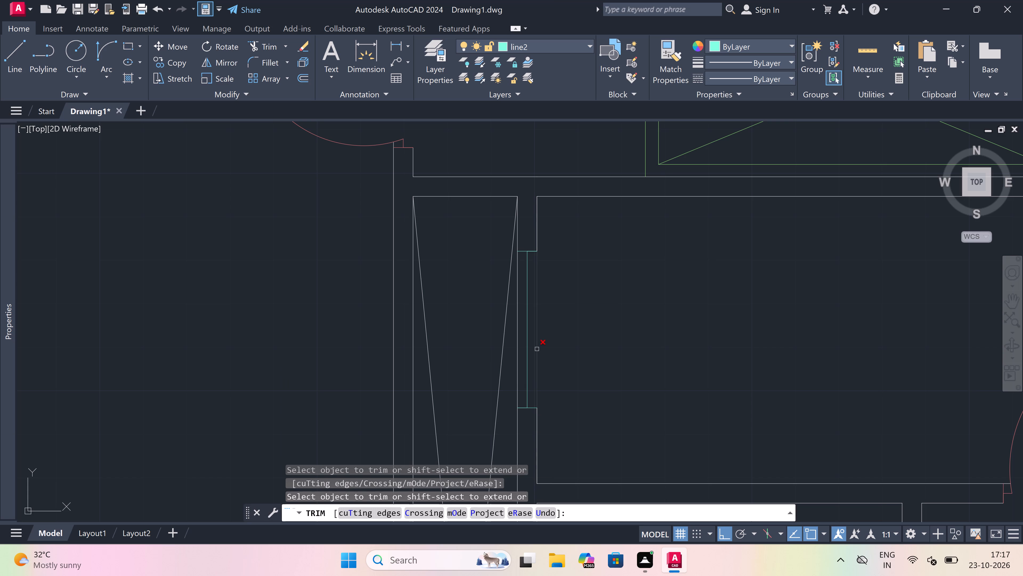
click(537, 349)
click(518, 344)
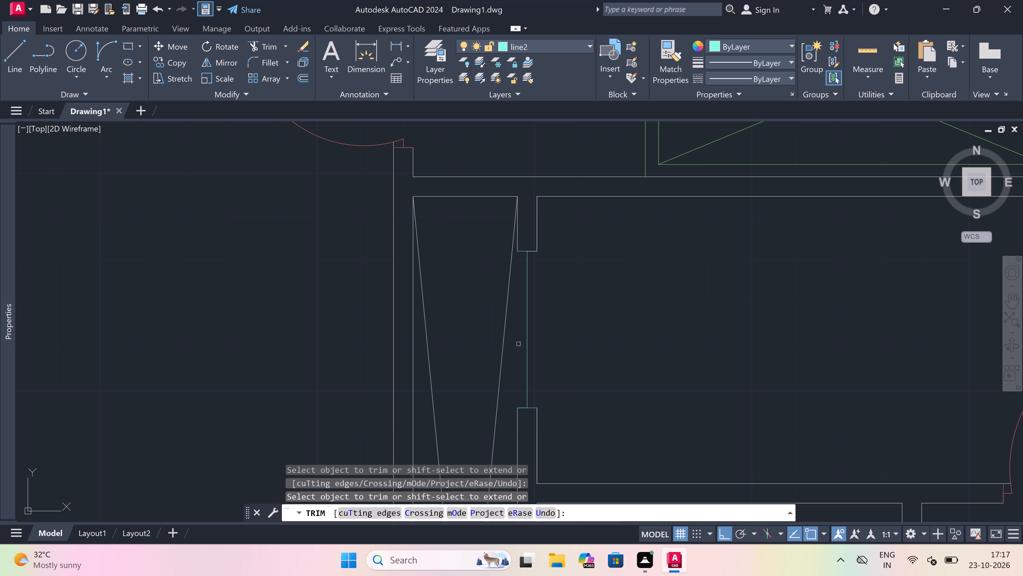
key(Escape)
Draw the two wall-face lines of the 3' window beside the lower shaft, between its end lines.
key(l)
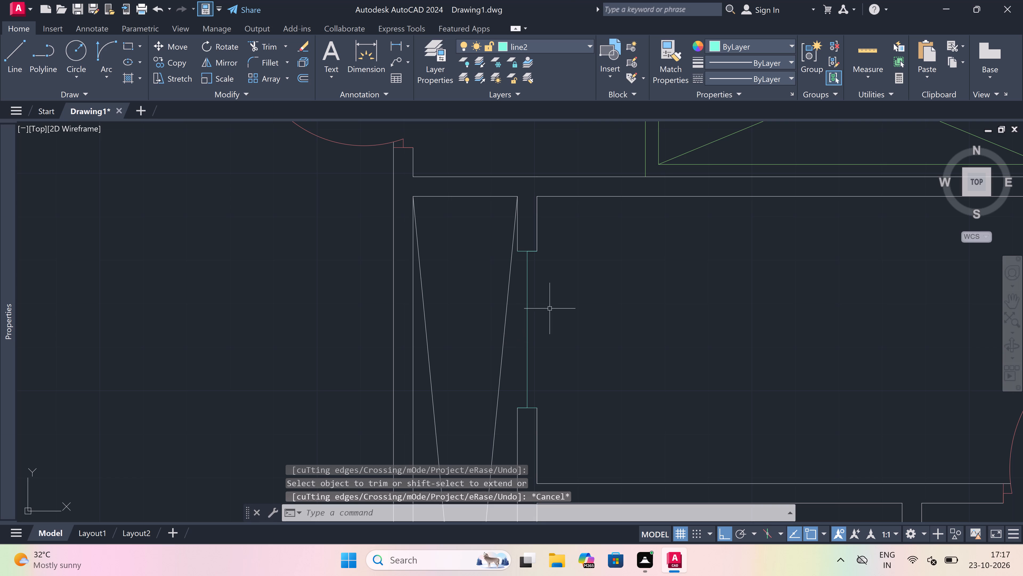
key(space)
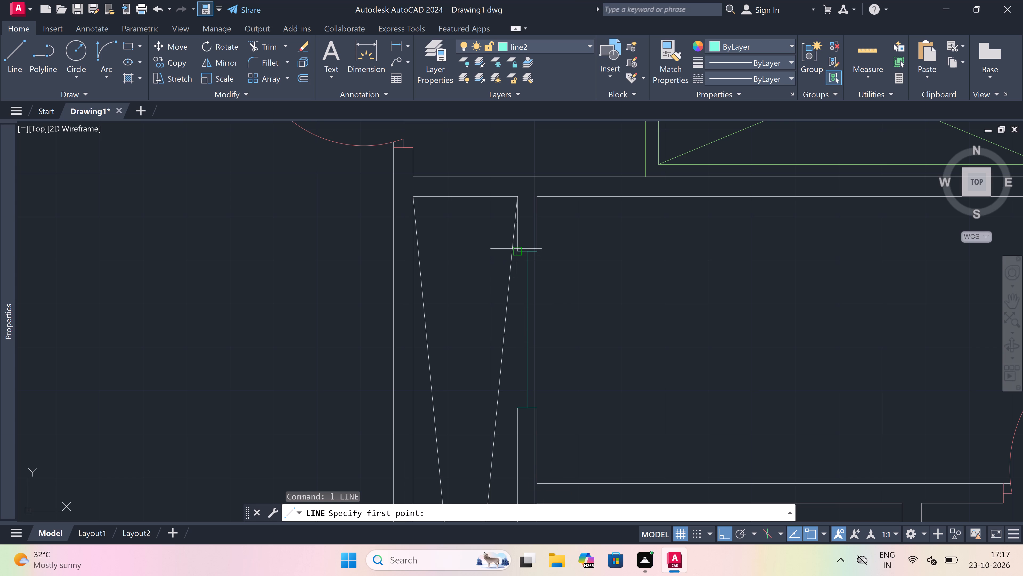
drag(516, 247, 516, 250)
click(518, 408)
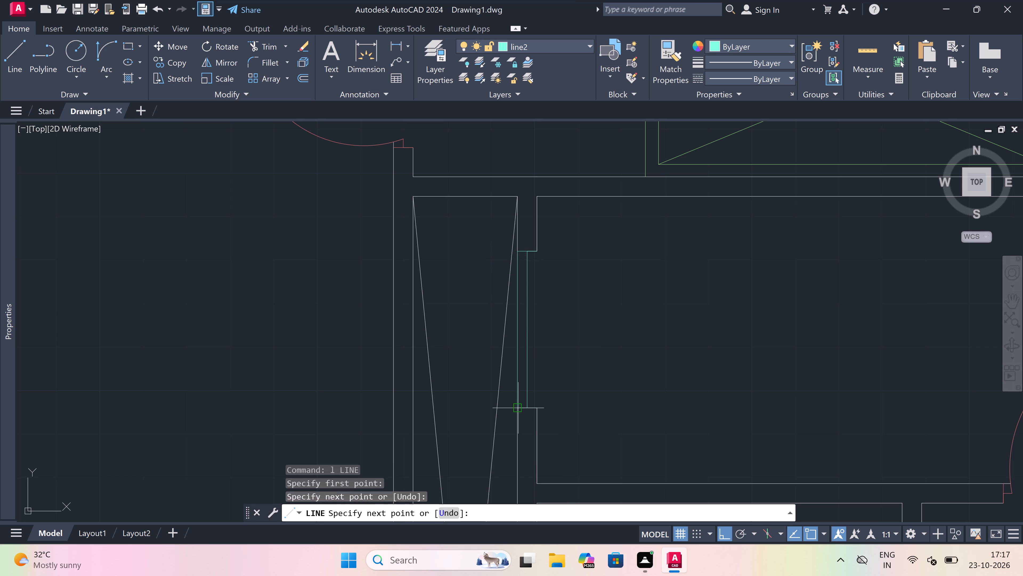
key(Escape)
key(space)
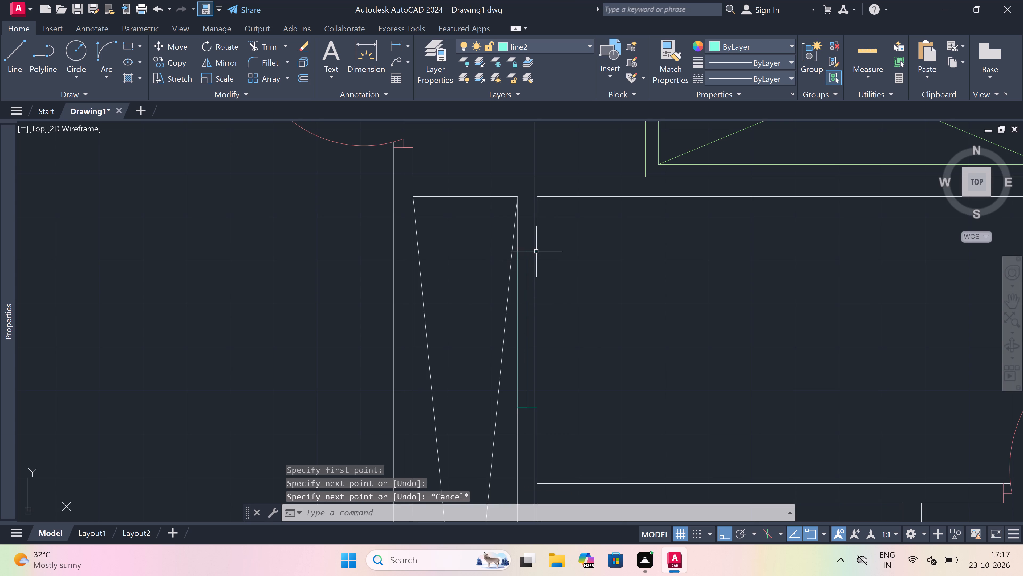
click(537, 246)
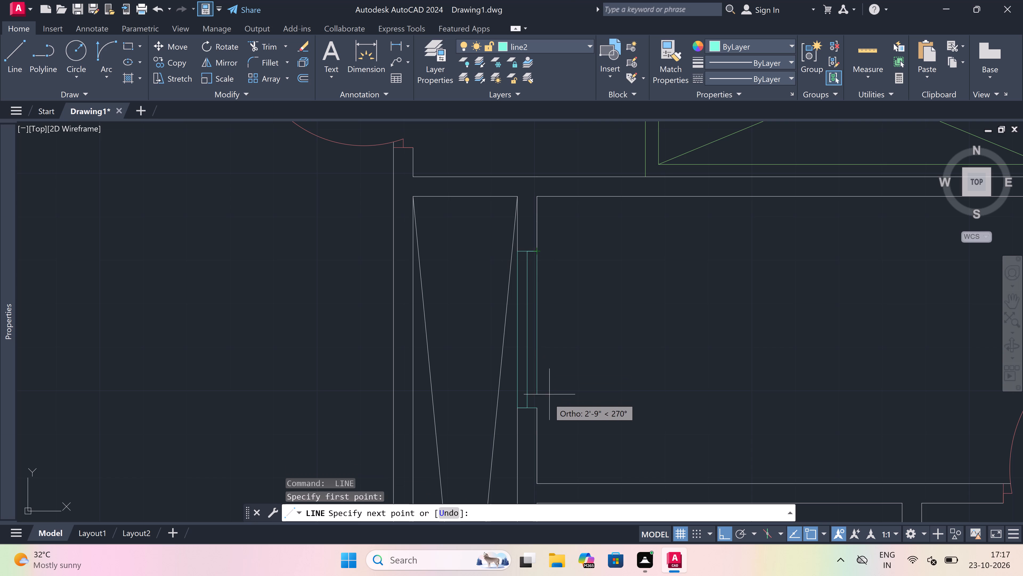
click(537, 409)
key(Escape)
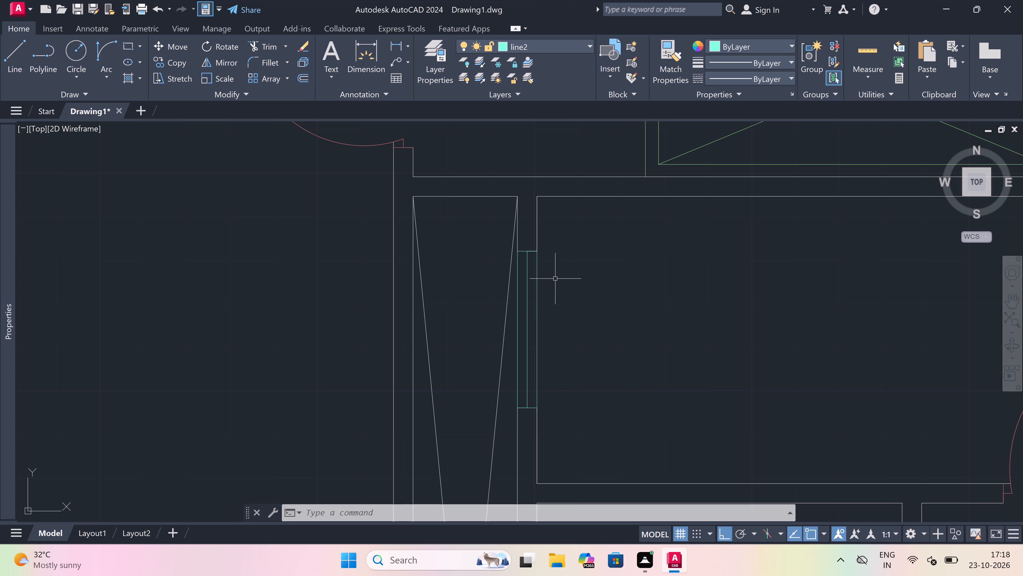
key(Escape)
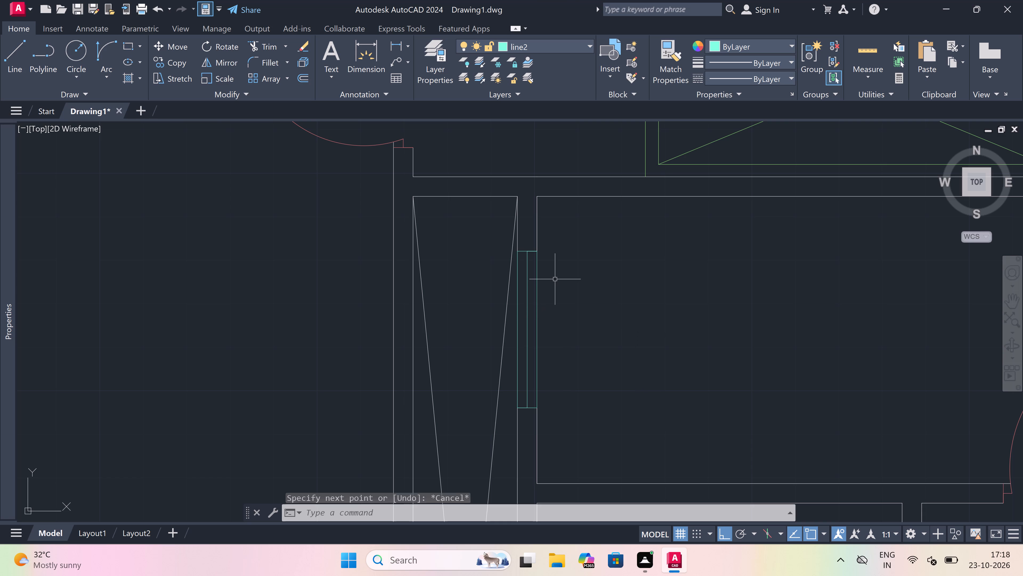
Draw the upper end line of a window across the wall between the upper crossed shaft and the small room beside it.
scroll(545, 269, down, 4)
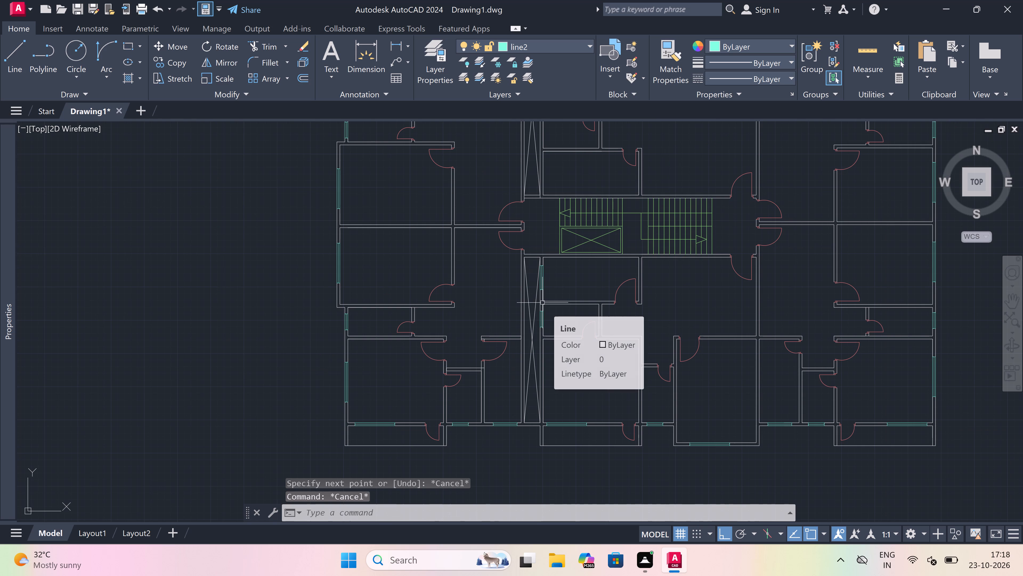
scroll(542, 303, down, 1)
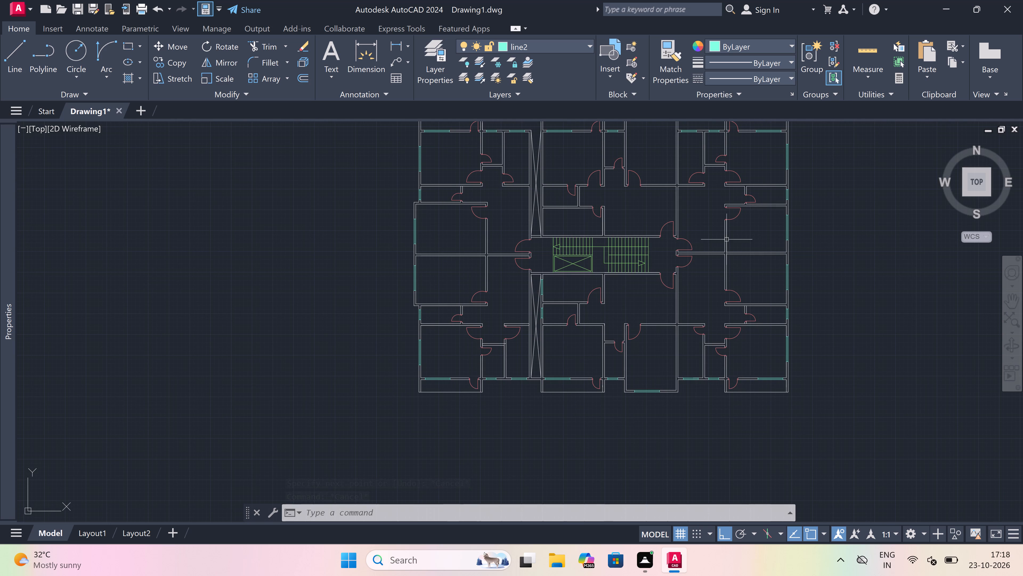
scroll(691, 292, up, 1)
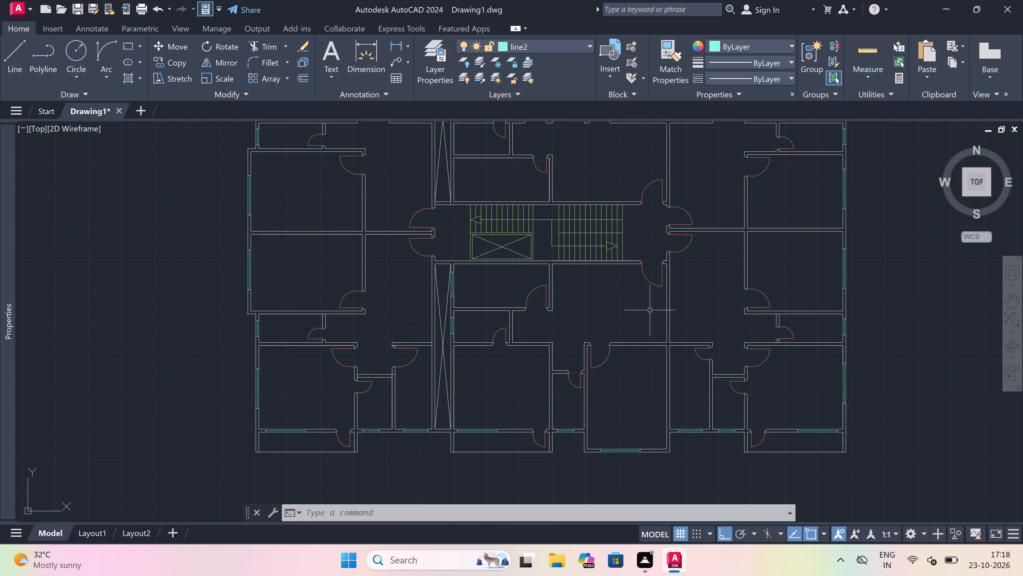
scroll(650, 310, down, 1)
scroll(605, 269, up, 1)
scroll(605, 269, down, 2)
scroll(571, 226, up, 2)
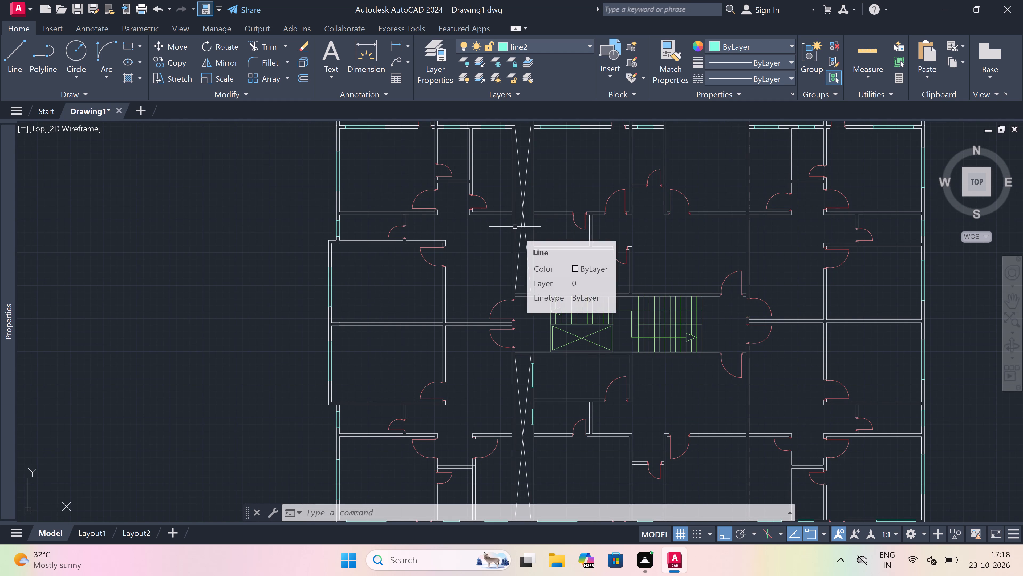
key(space)
scroll(521, 221, up, 3)
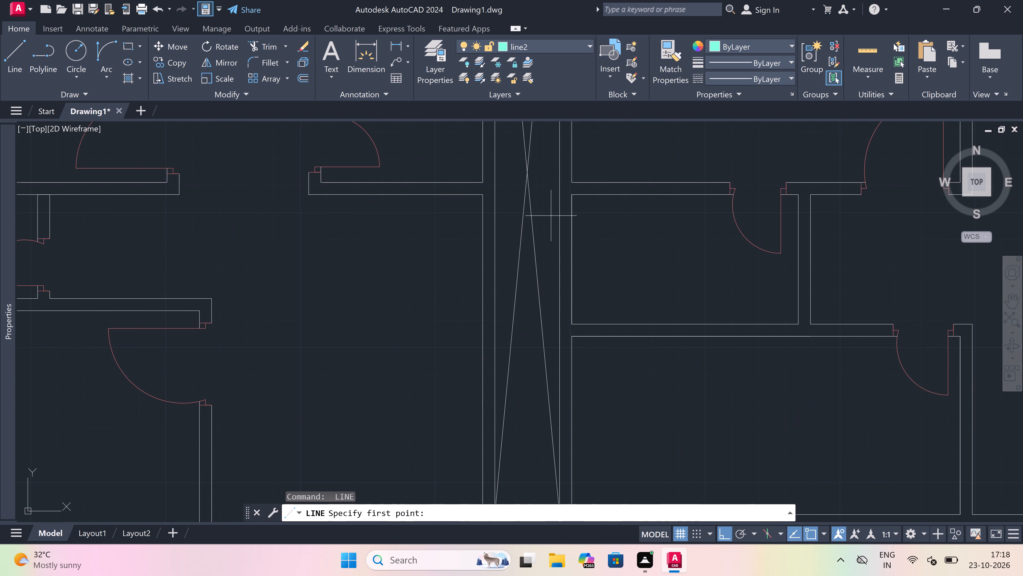
scroll(565, 218, up, 2)
drag(555, 215, 559, 215)
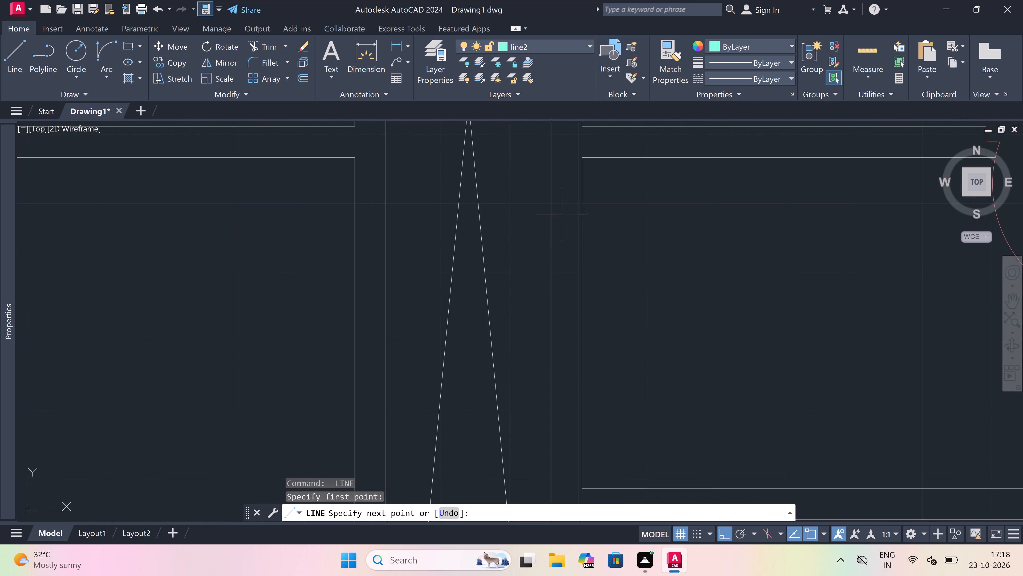
click(575, 215)
click(562, 214)
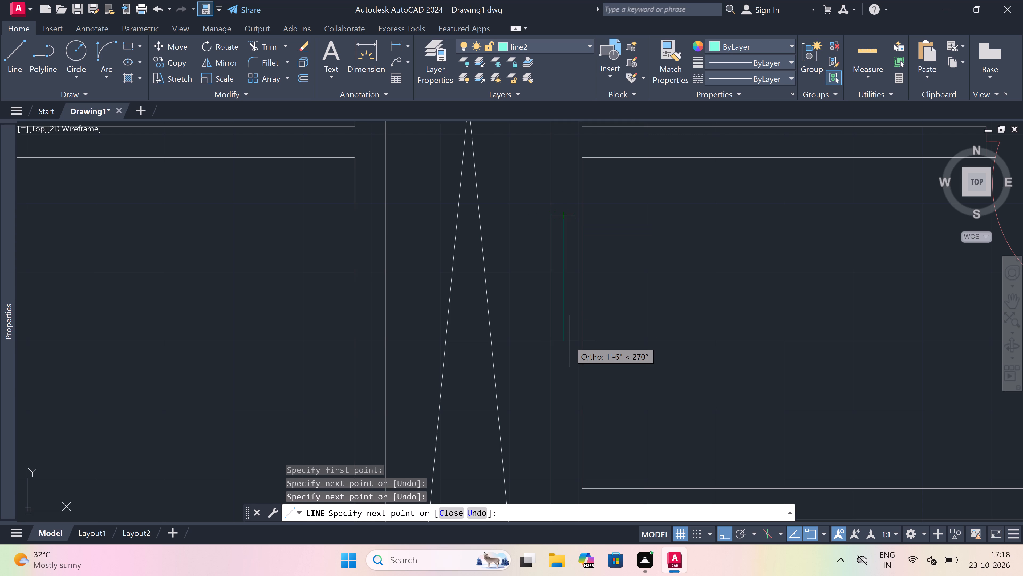
key(Escape)
scroll(578, 208, up, 3)
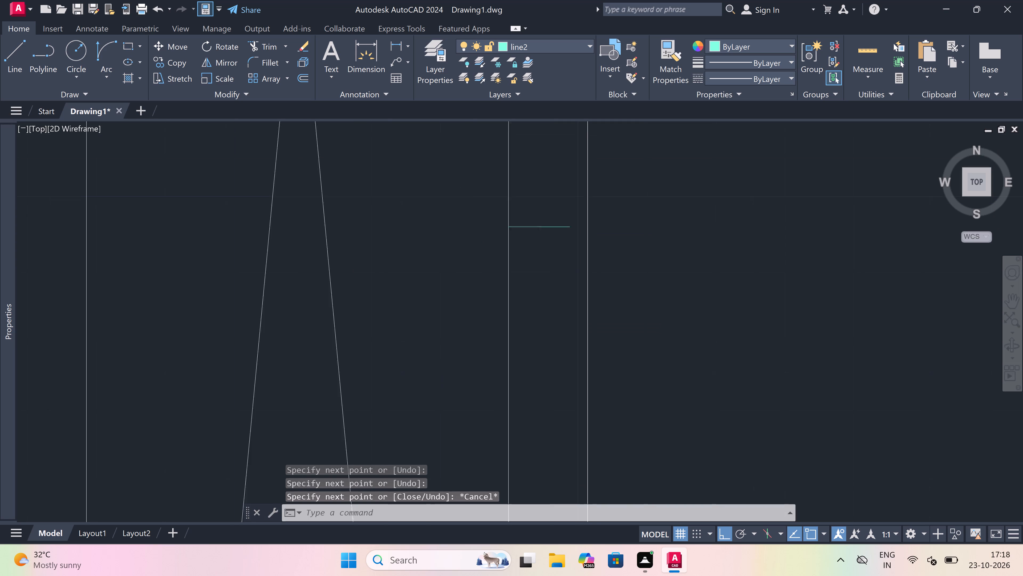
key(space)
click(565, 236)
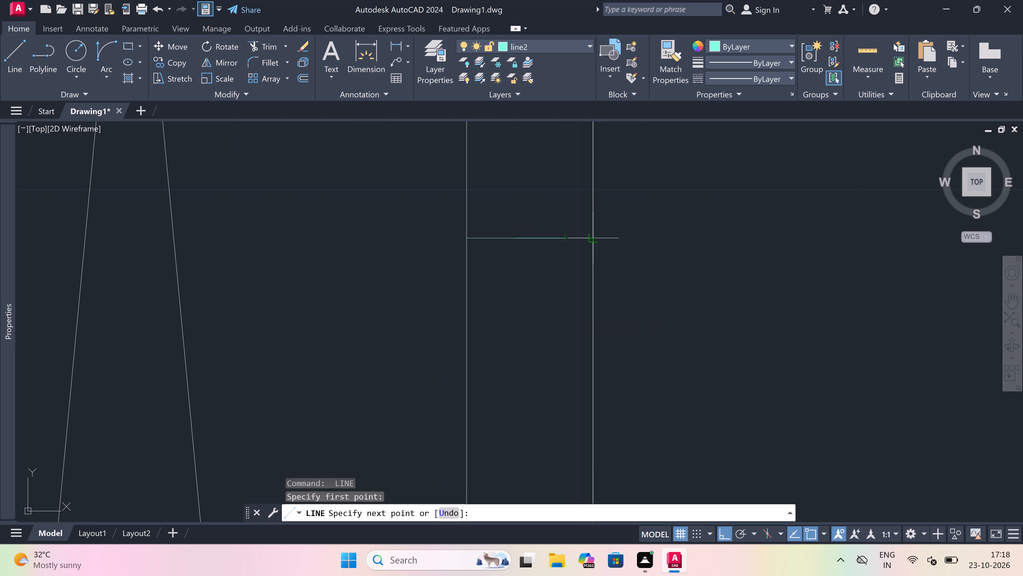
click(597, 240)
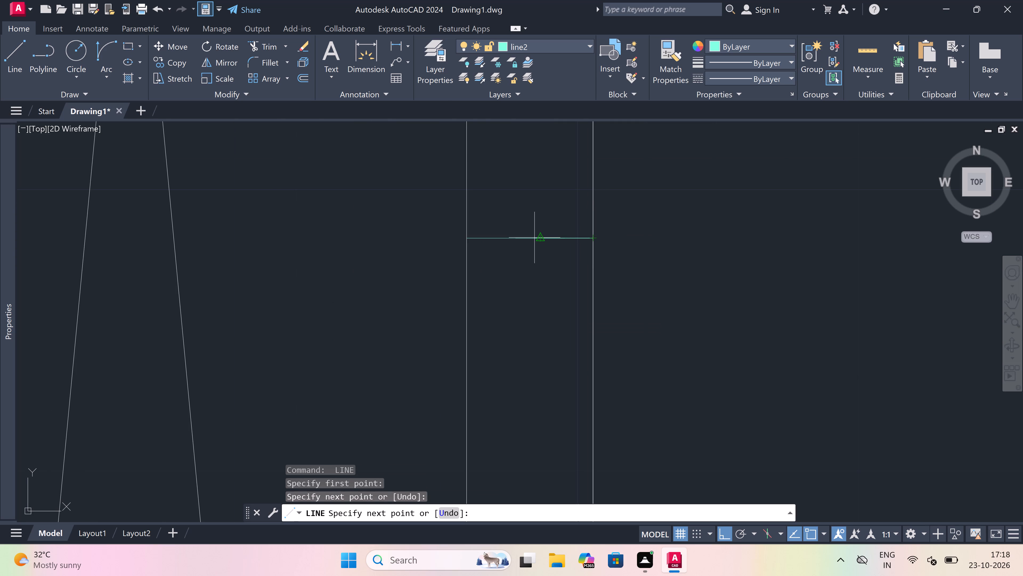
Draw the window's 2' centre line down from the end line's midpoint and close it with a lower end line across the wall.
click(534, 238)
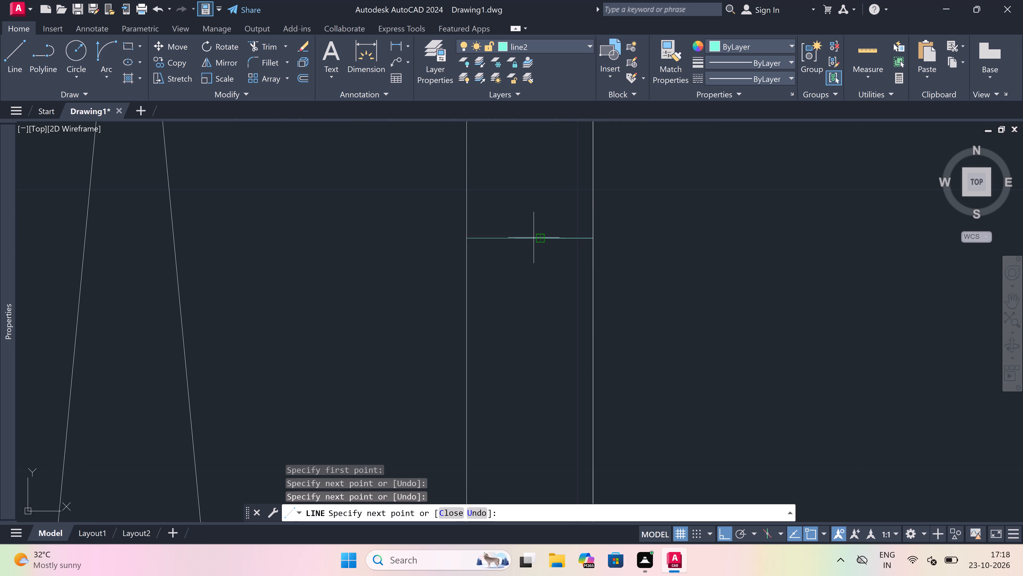
scroll(534, 238, down, 3)
scroll(515, 307, up, 2)
scroll(515, 307, down, 2)
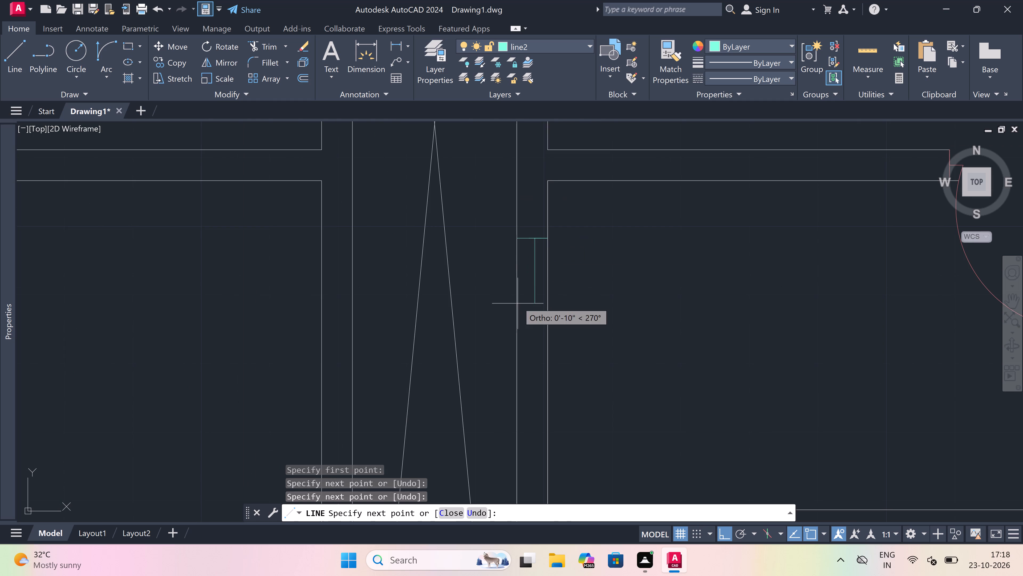
scroll(547, 230, up, 3)
scroll(520, 253, up, 3)
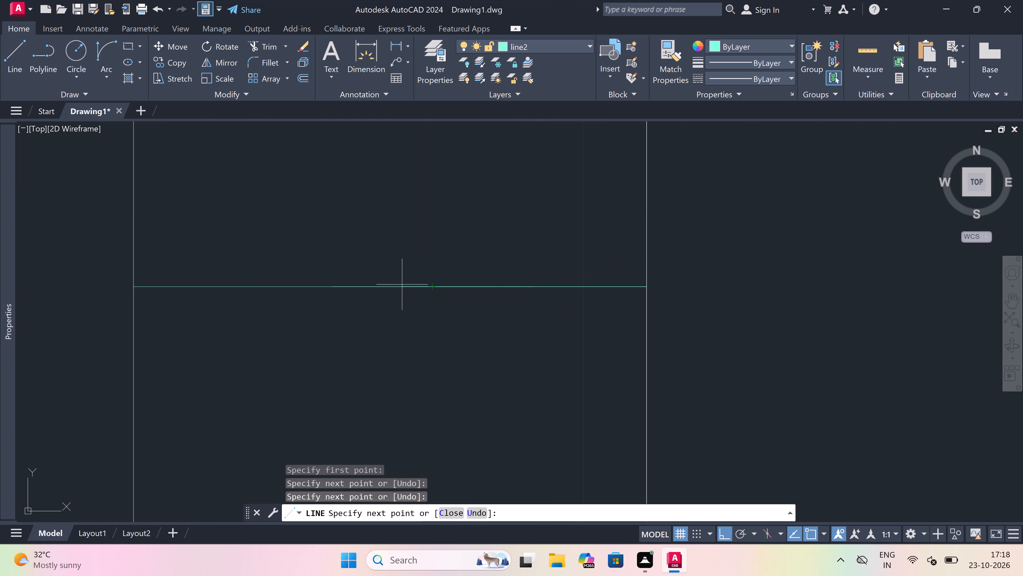
drag(376, 286, 383, 283)
scroll(517, 240, down, 3)
scroll(498, 325, down, 4)
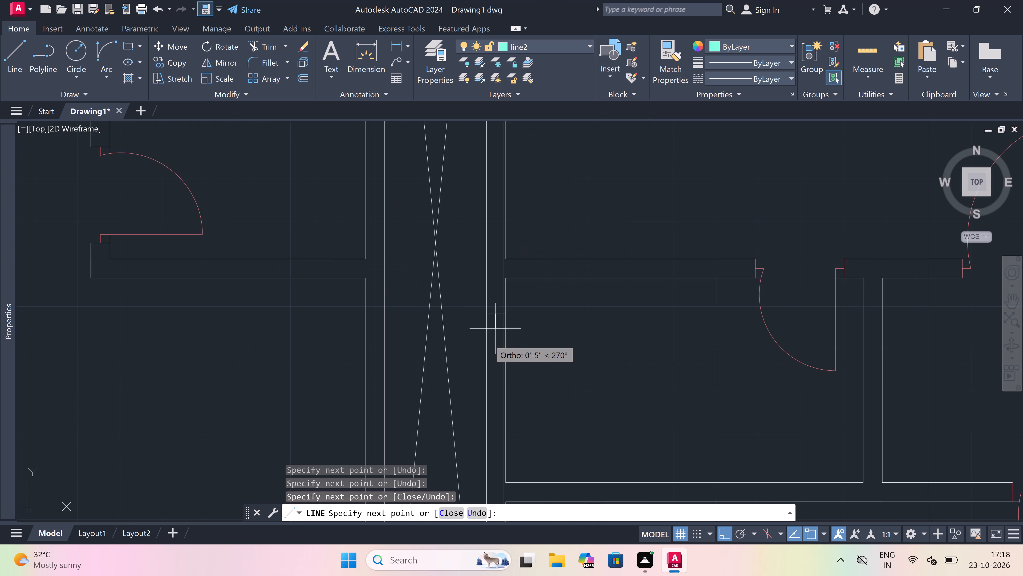
scroll(482, 356, up, 4)
scroll(580, 375, down, 2)
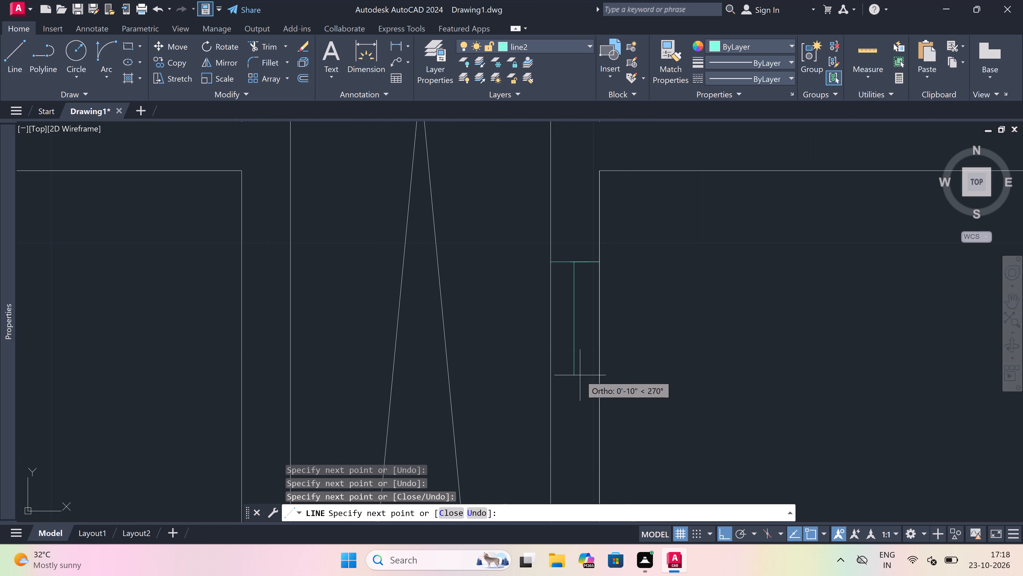
text(2')
key(space)
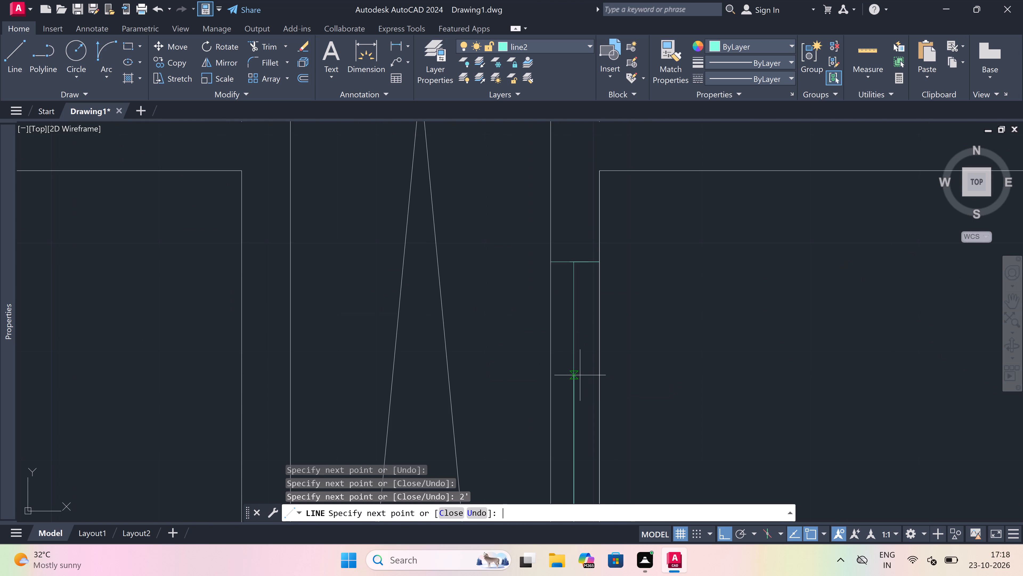
scroll(580, 375, down, 4)
scroll(565, 409, up, 2)
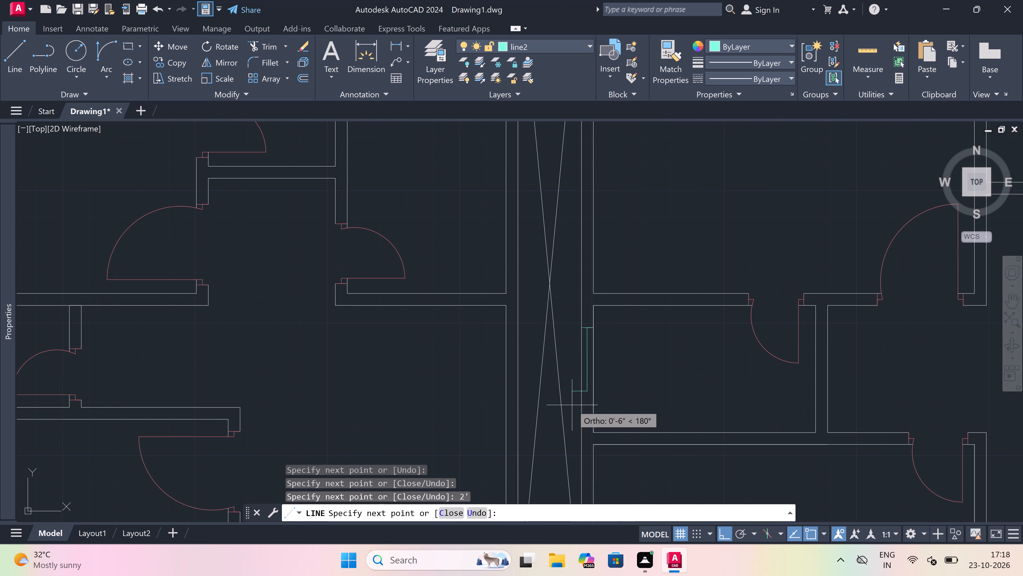
scroll(572, 405, up, 1)
click(592, 368)
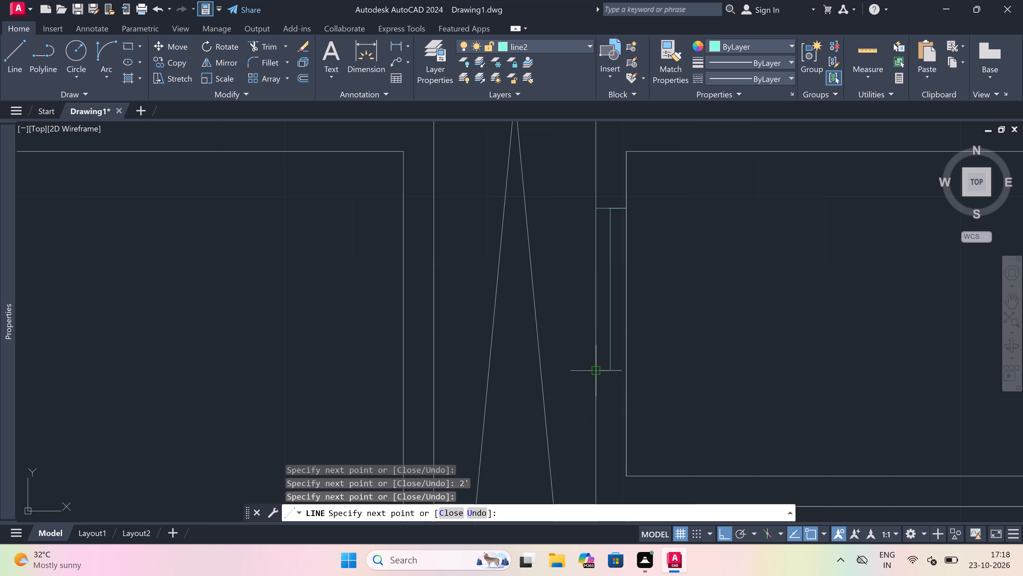
click(623, 370)
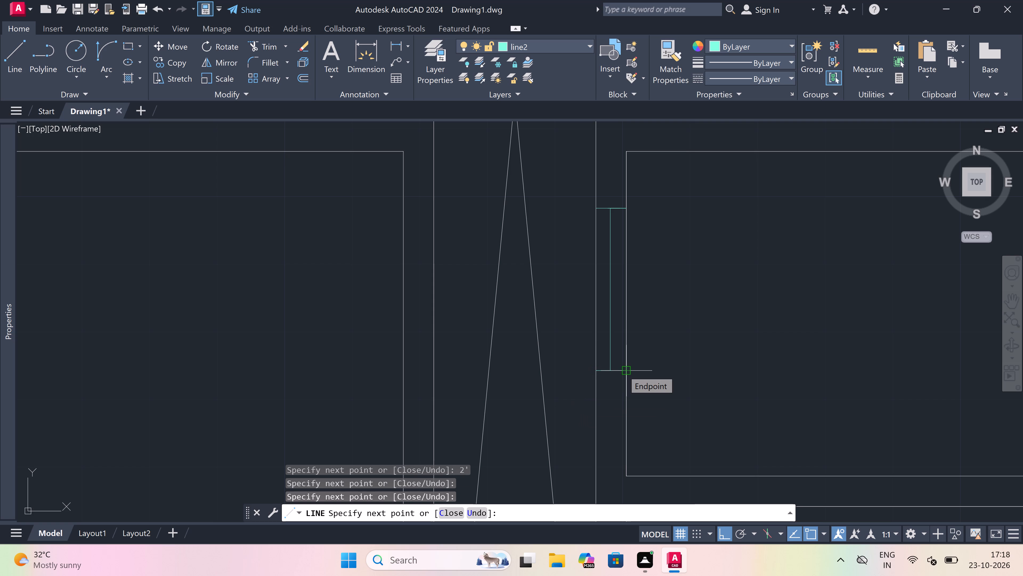
key(Escape)
Trim both wall lines between the end lines of the 2' window beside the upper shaft.
text(tr)
key(space)
click(624, 340)
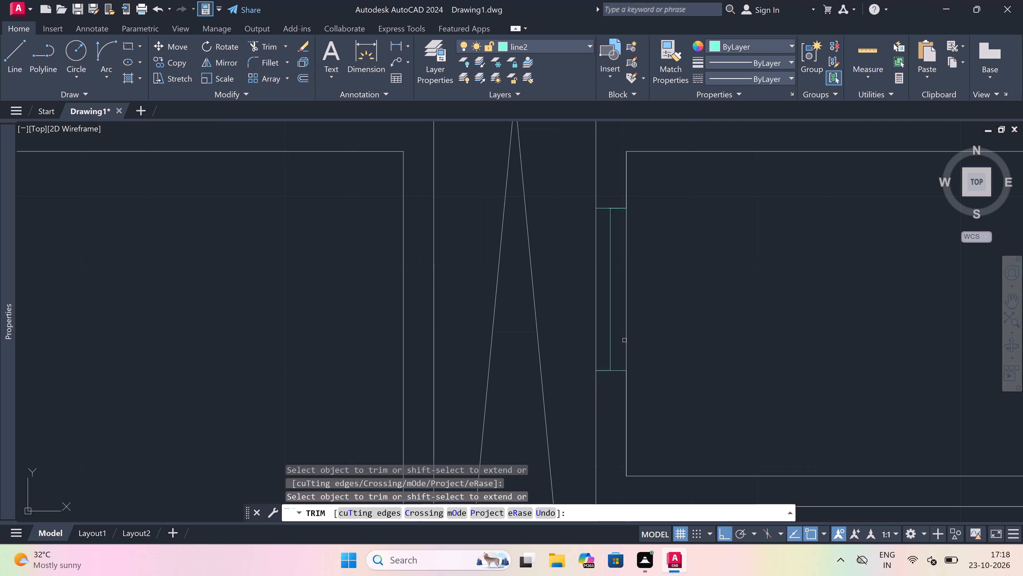
click(624, 340)
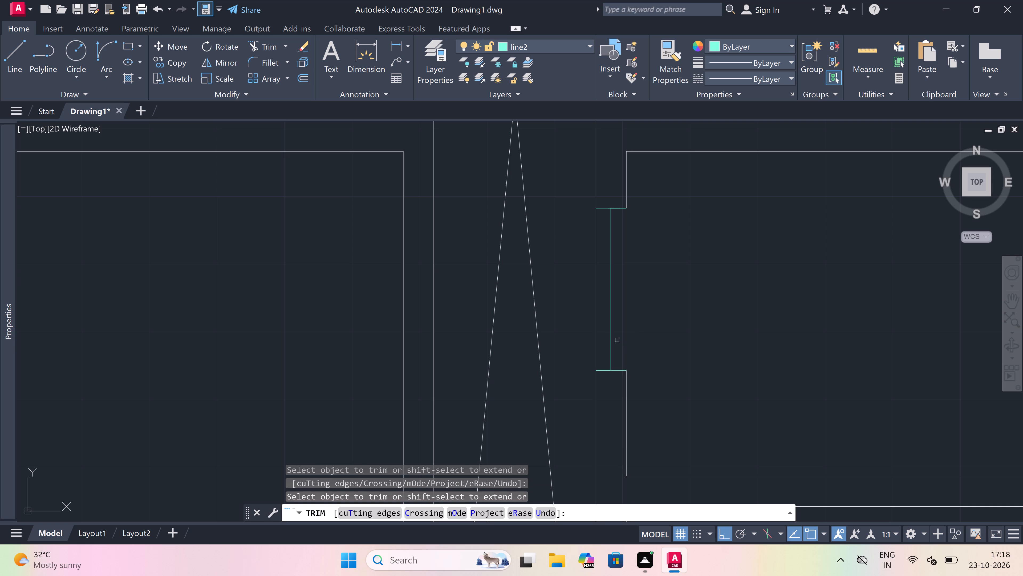
click(596, 335)
key(Escape)
Draw the two wall-face lines of the 2' window beside the upper shaft, between its end lines.
key(l)
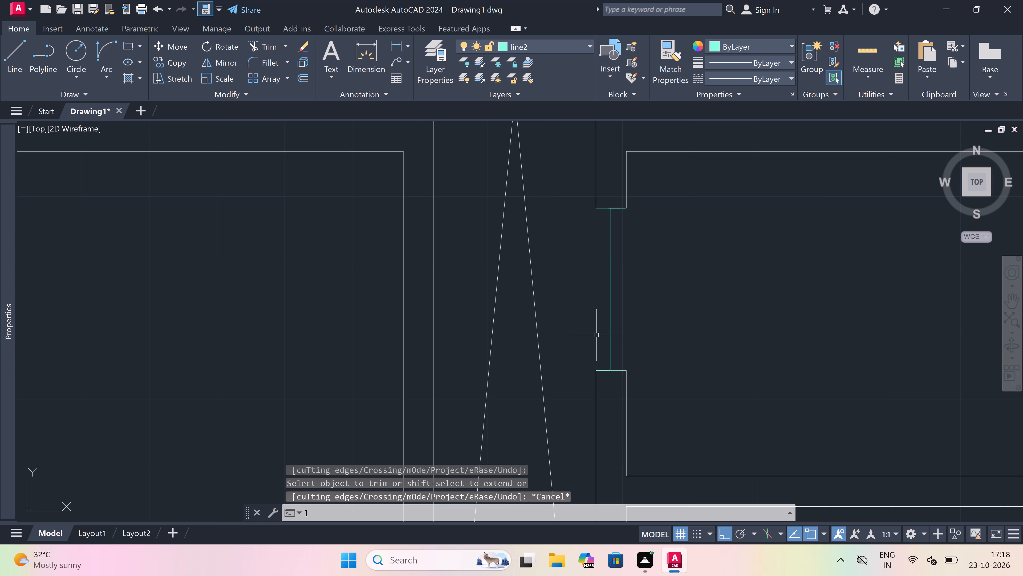
key(space)
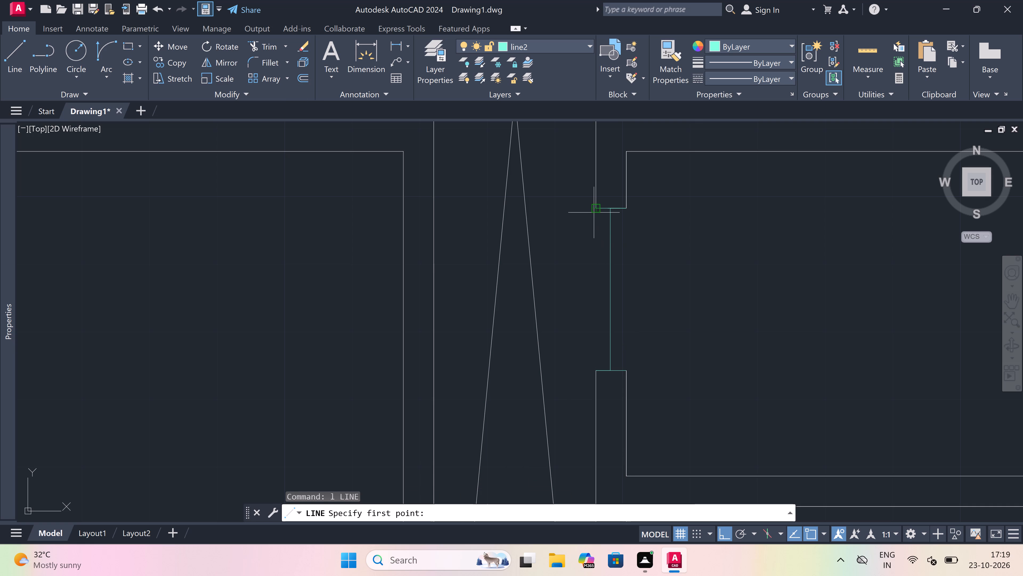
click(594, 213)
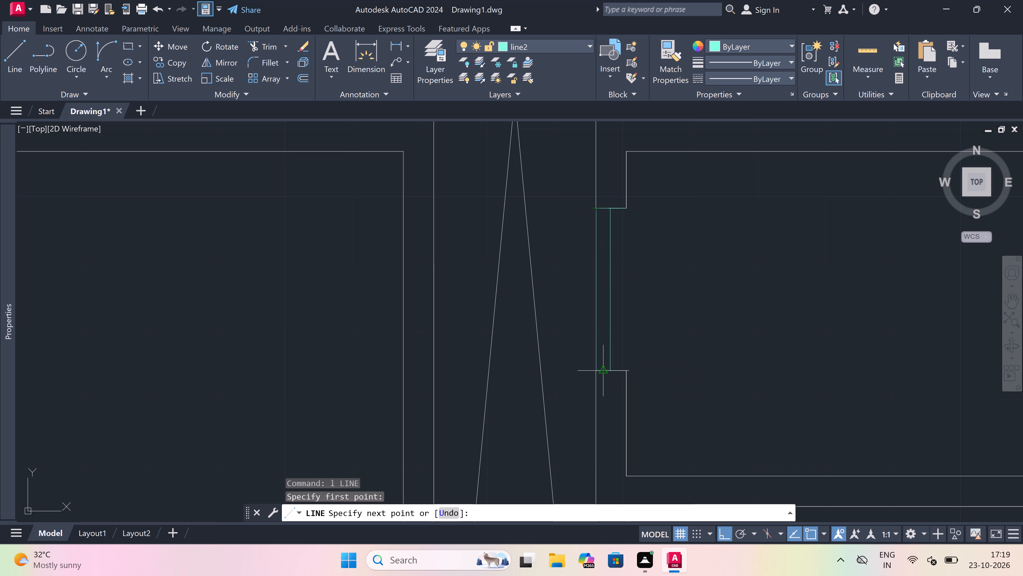
click(596, 374)
key(Escape)
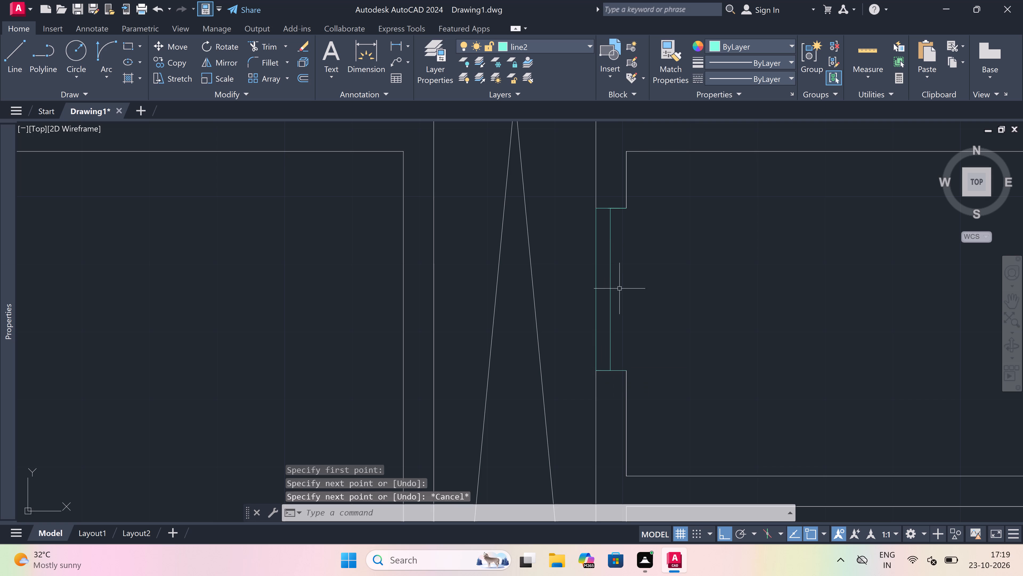
key(space)
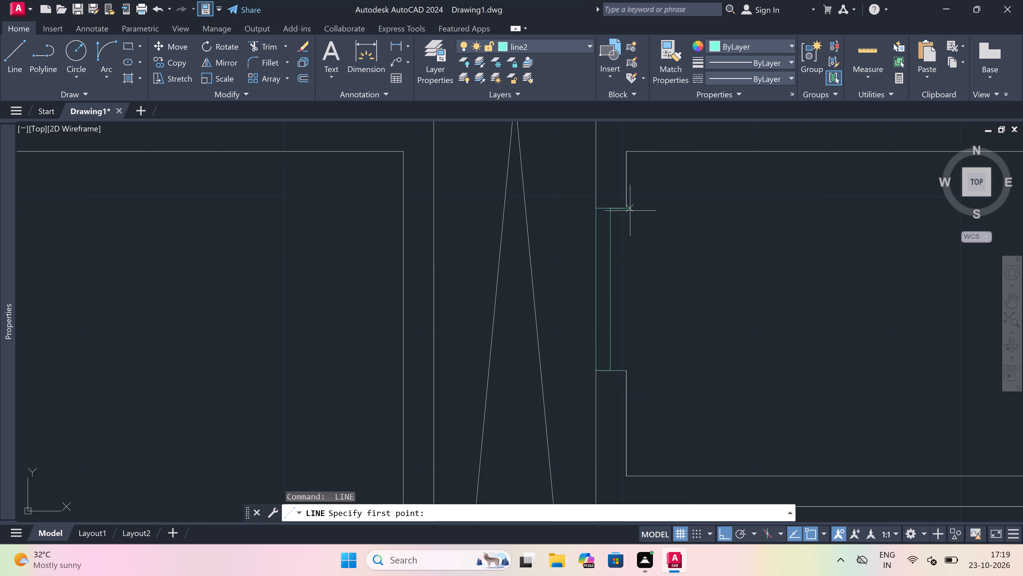
click(630, 211)
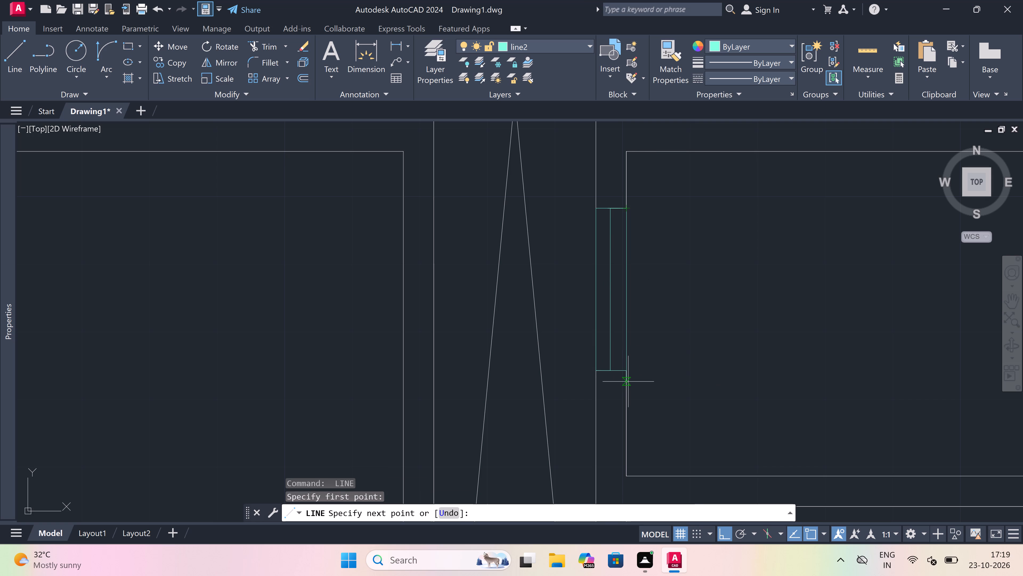
drag(627, 375, 627, 372)
key(Escape)
Draw the upper end line of a window across the wall between the upper crossed shaft and the room just above the staircase.
scroll(607, 264, down, 5)
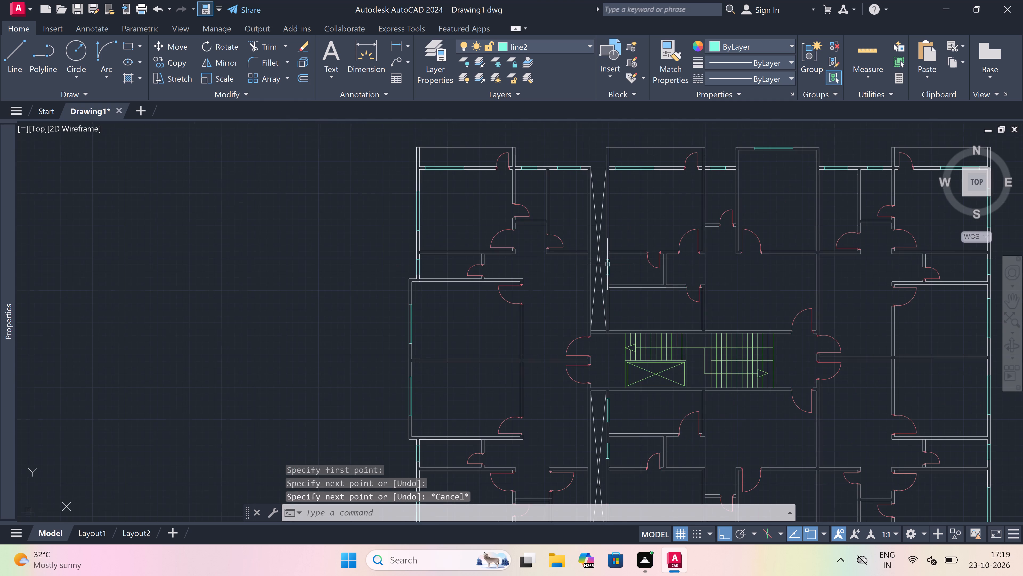
scroll(607, 296, up, 4)
key(space)
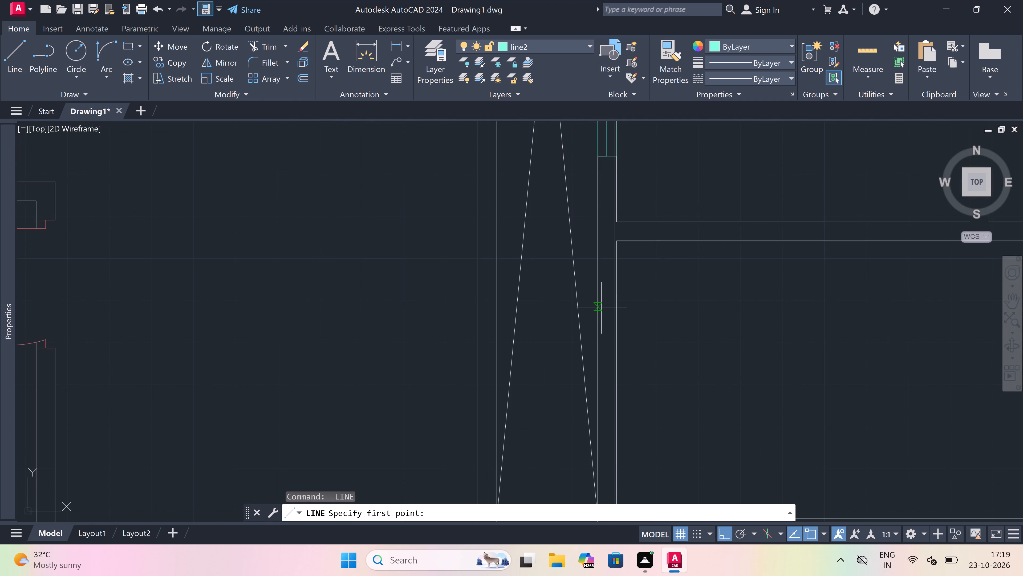
click(595, 317)
click(617, 319)
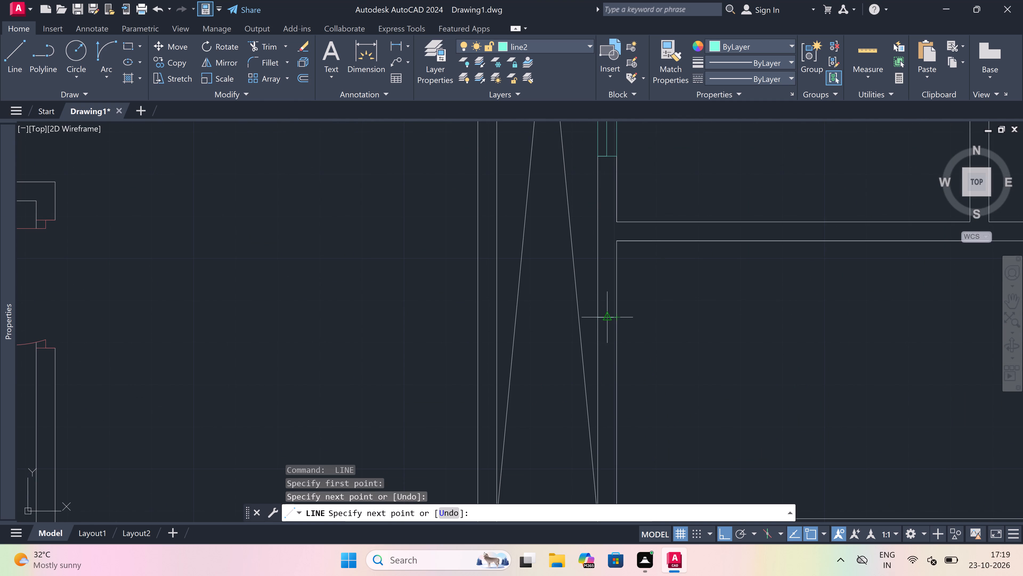
Draw the window's 3' centre line down from the end line's midpoint and close it with a lower end line across the wall.
click(611, 319)
scroll(611, 319, down, 3)
scroll(606, 332, up, 4)
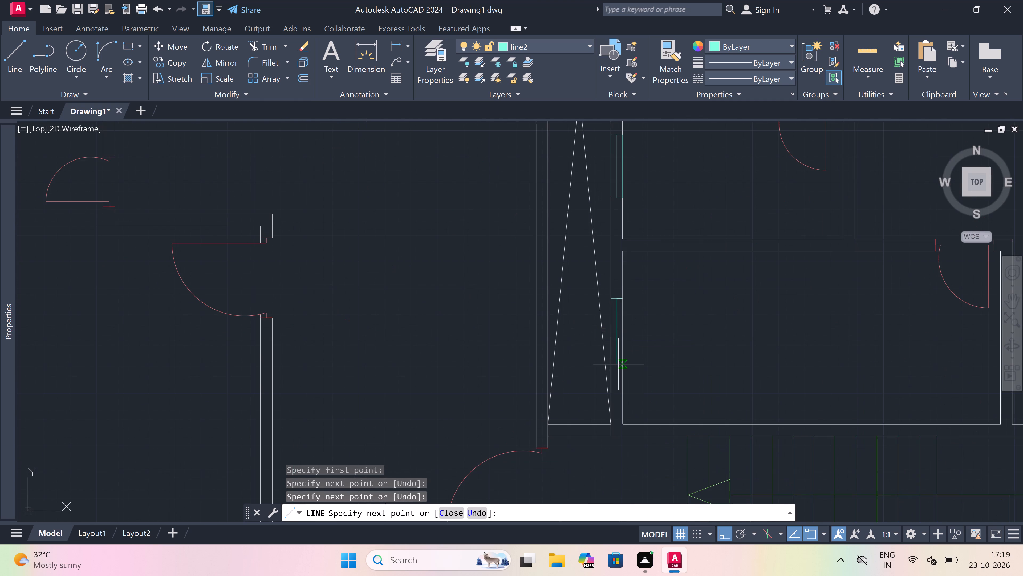
scroll(618, 364, up, 2)
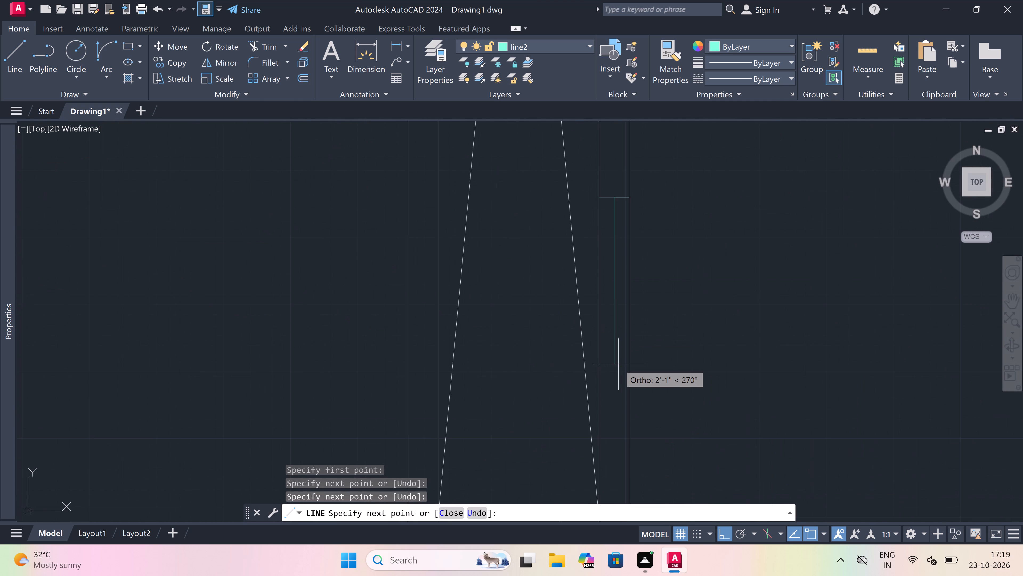
text(3')
key(space)
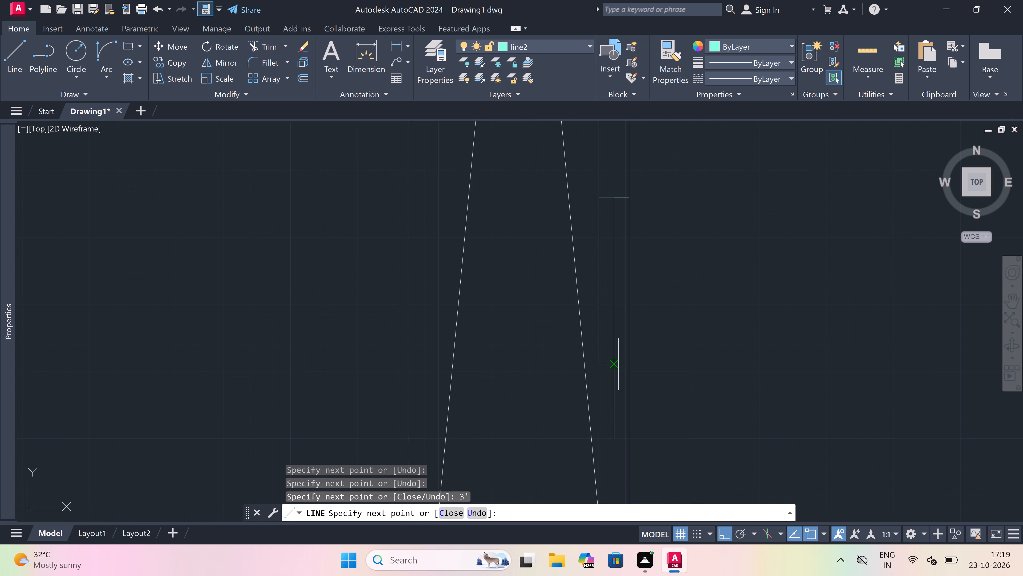
scroll(619, 365, down, 2)
scroll(607, 408, up, 3)
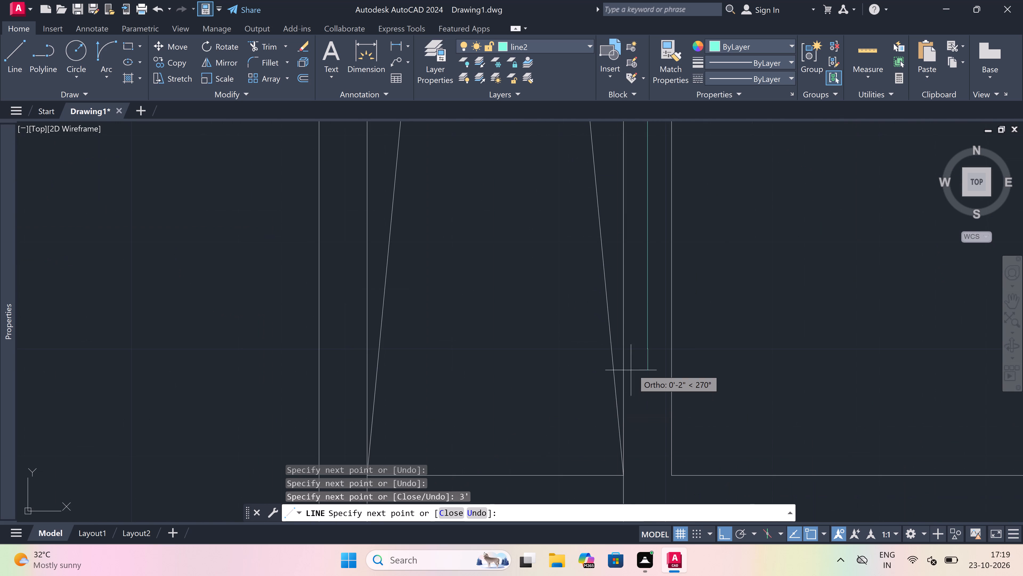
click(627, 348)
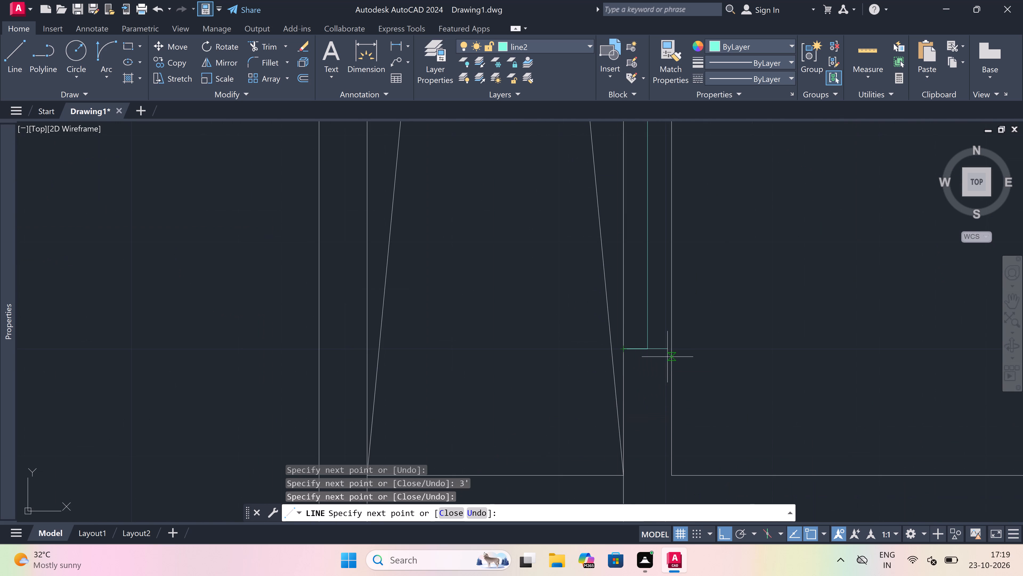
click(670, 352)
key(Escape)
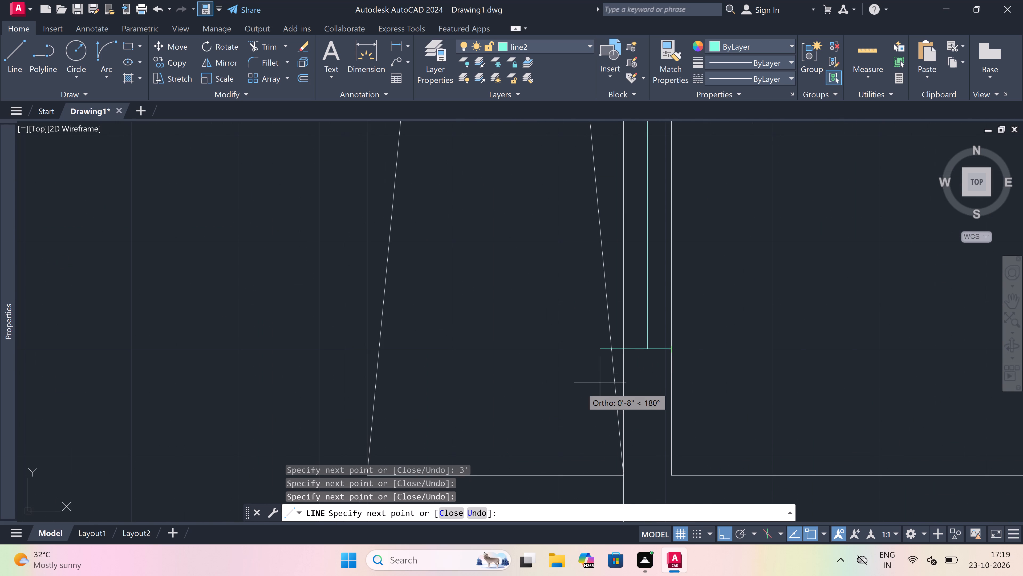
Trim both wall lines between the end lines of the 3' window beside the upper shaft.
scroll(581, 387, down, 3)
scroll(612, 334, up, 2)
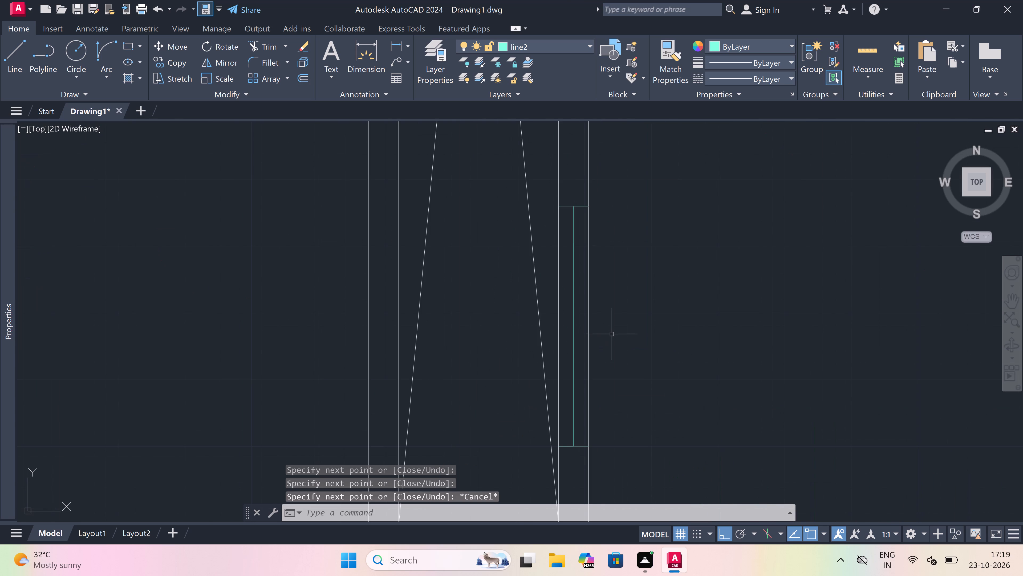
text(tr)
key(space)
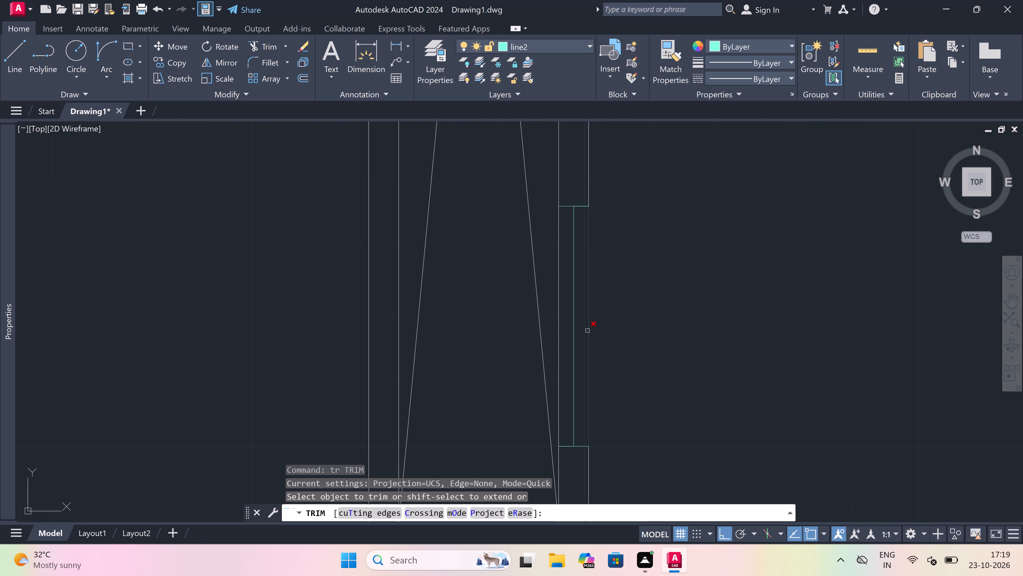
click(587, 331)
click(559, 335)
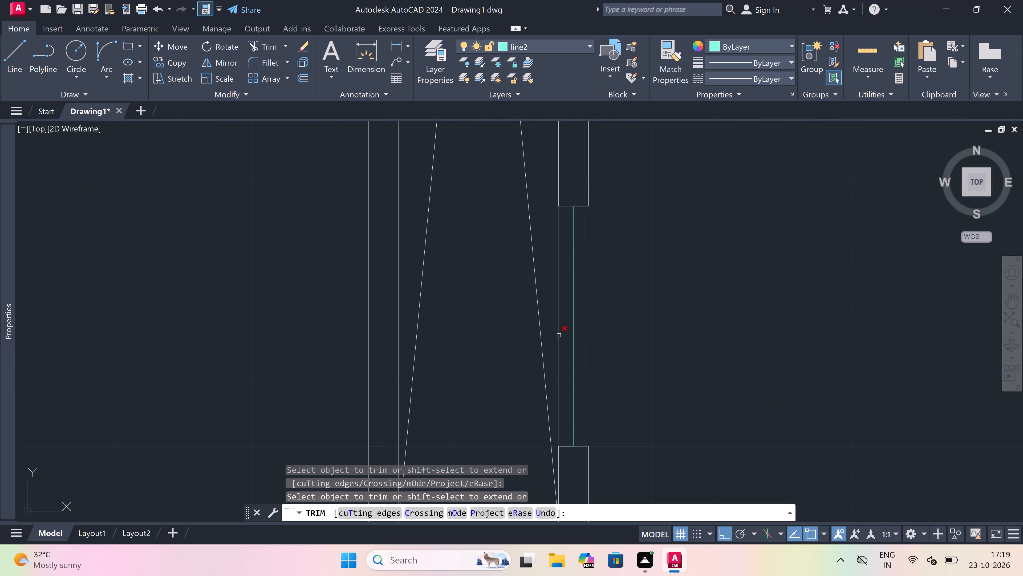
key(Escape)
Draw the two wall-face lines of the 3' window beside the upper shaft, between its end lines.
key(l)
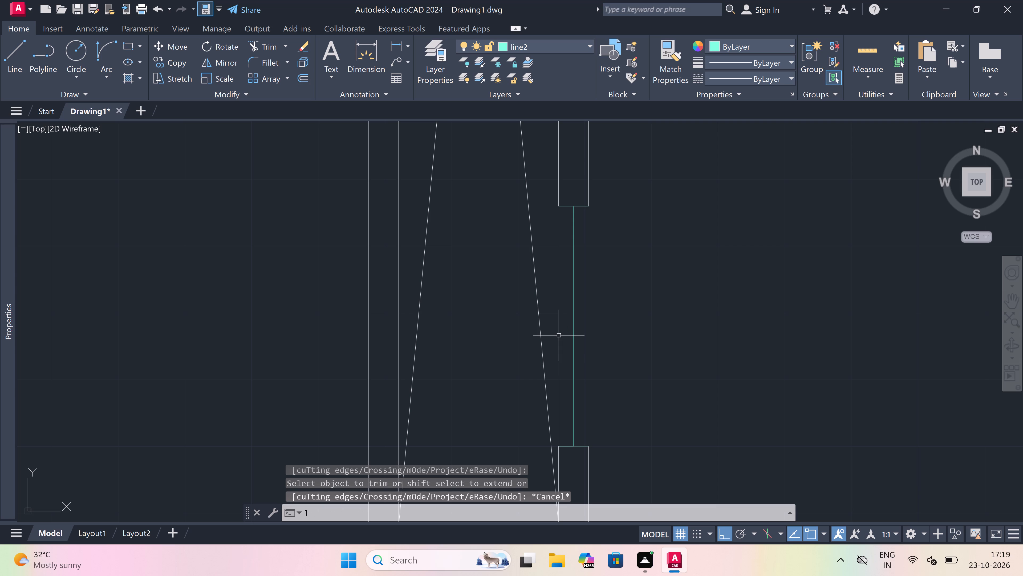
key(space)
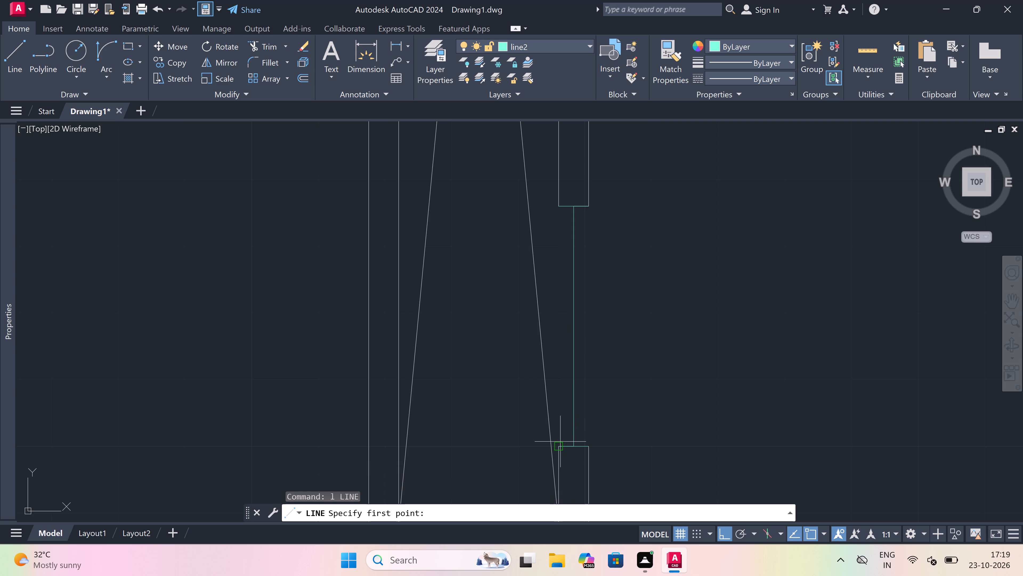
drag(559, 451, 564, 426)
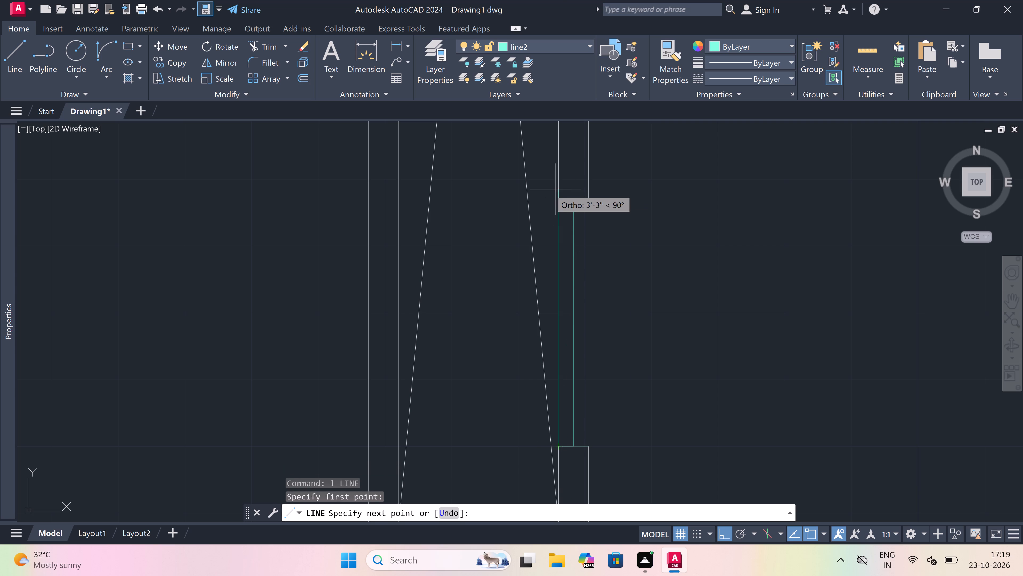
click(562, 207)
key(Escape)
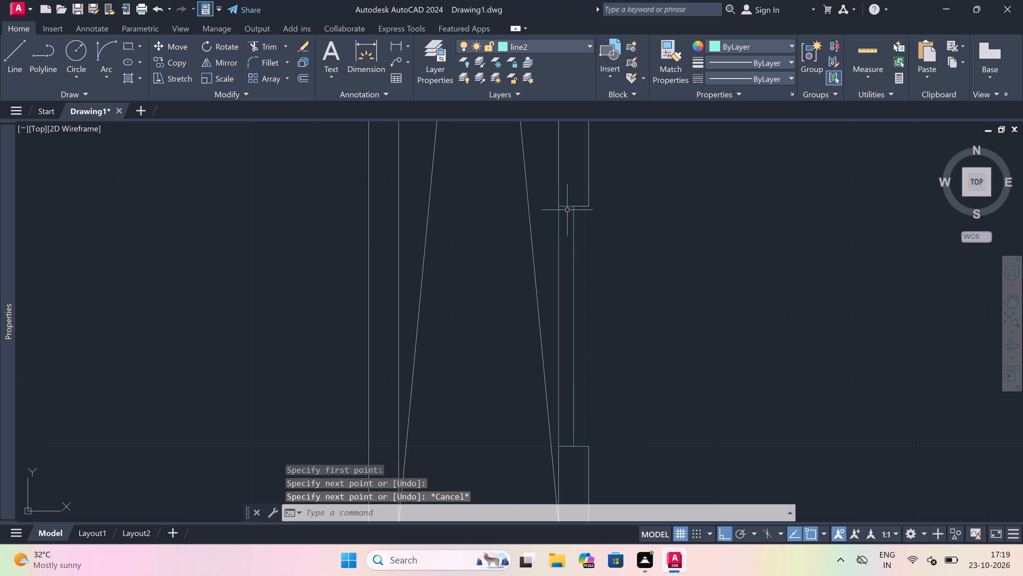
key(space)
click(591, 207)
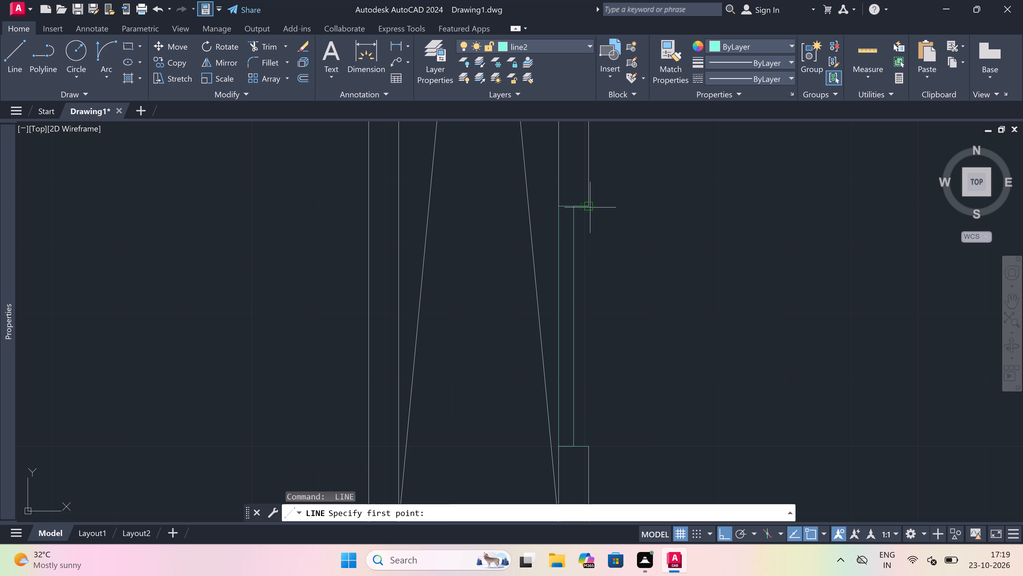
click(587, 447)
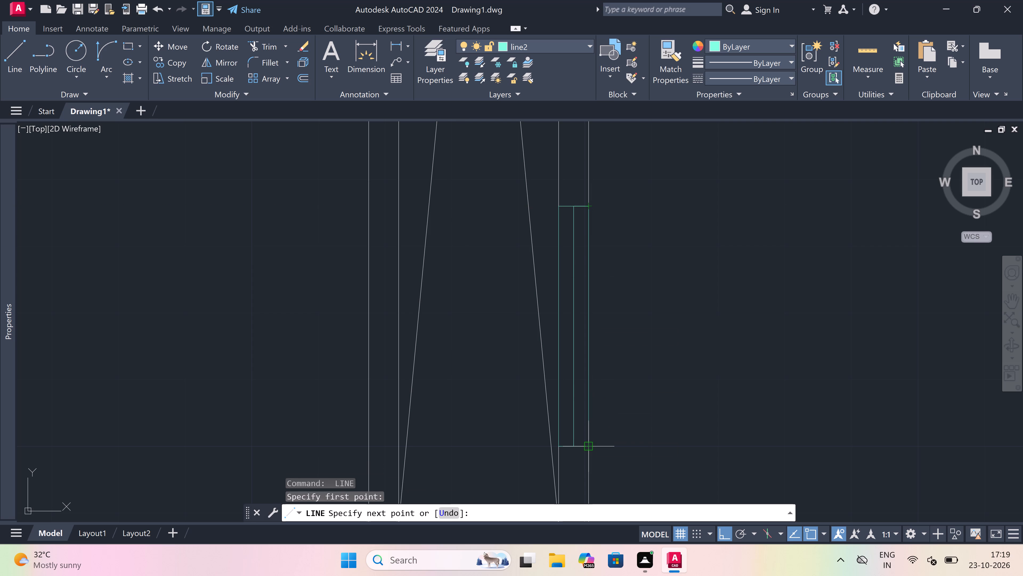
key(Escape)
Trim the overlapping wall lines at the east end of the short cross wall above the small room in the lower-left apartment.
scroll(551, 298, down, 4)
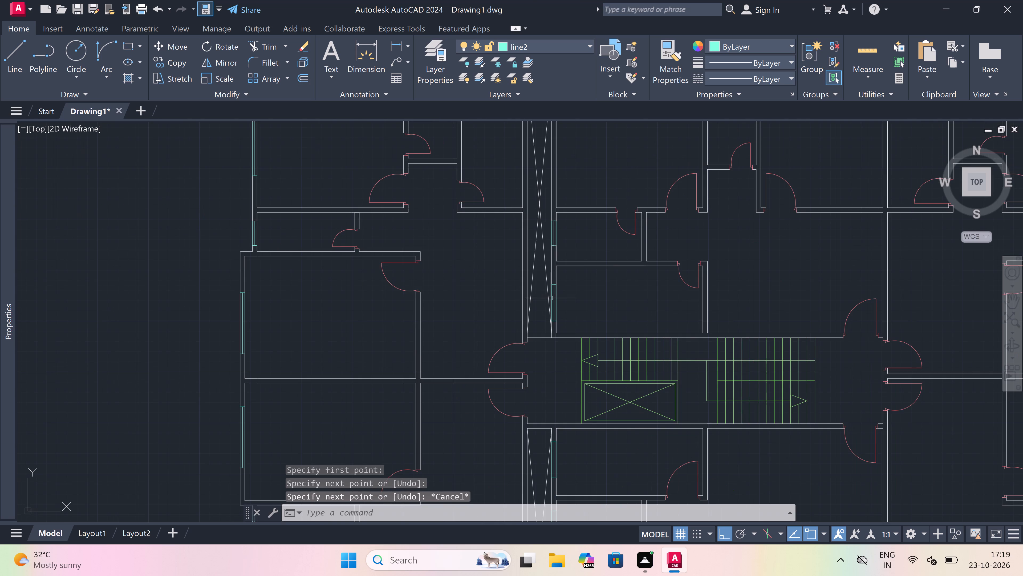
scroll(551, 298, down, 2)
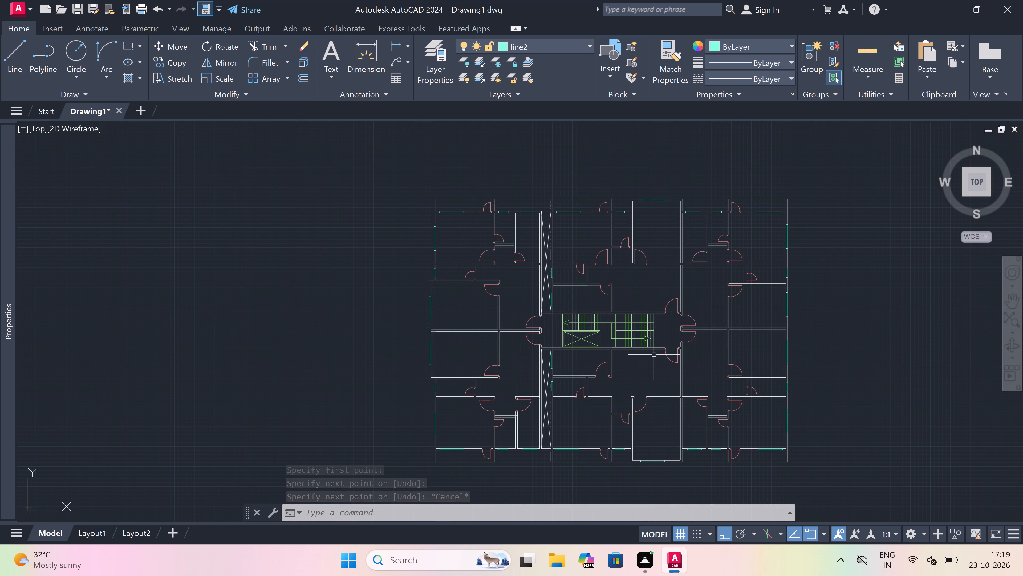
scroll(514, 423, up, 3)
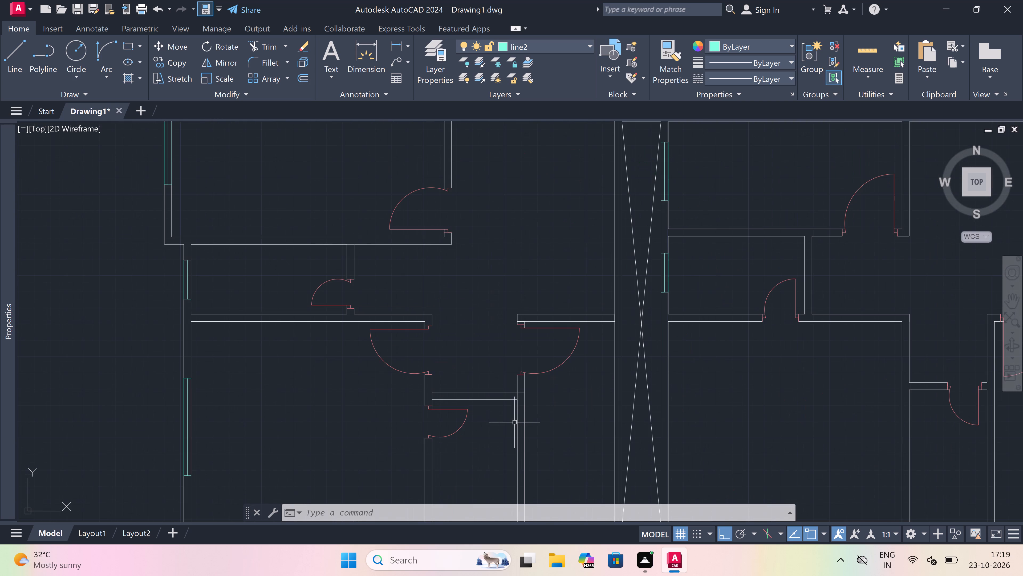
scroll(520, 405, up, 2)
key(t)
text(r)
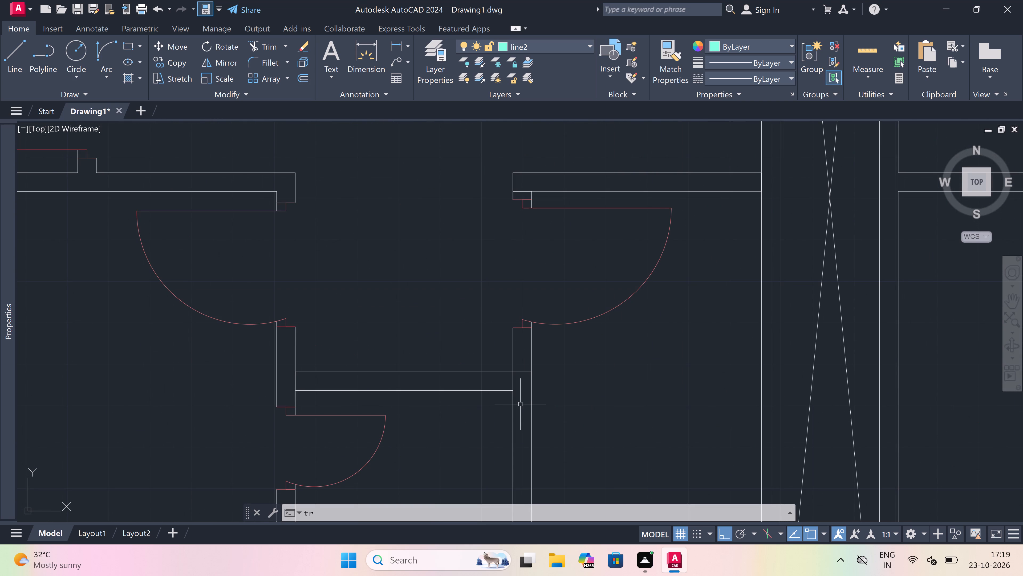
key(space)
scroll(514, 368, up, 2)
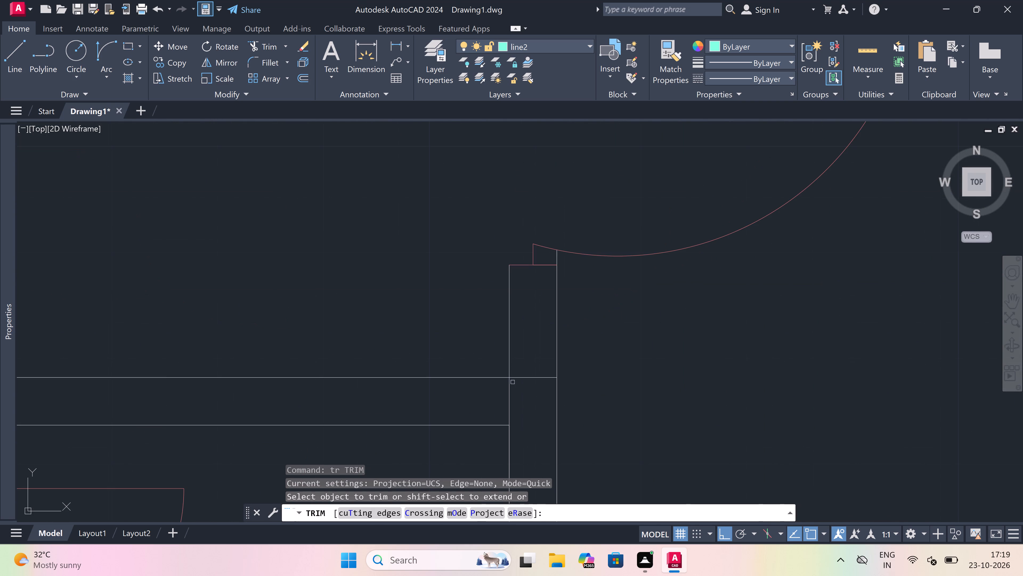
drag(509, 402, 510, 399)
click(532, 373)
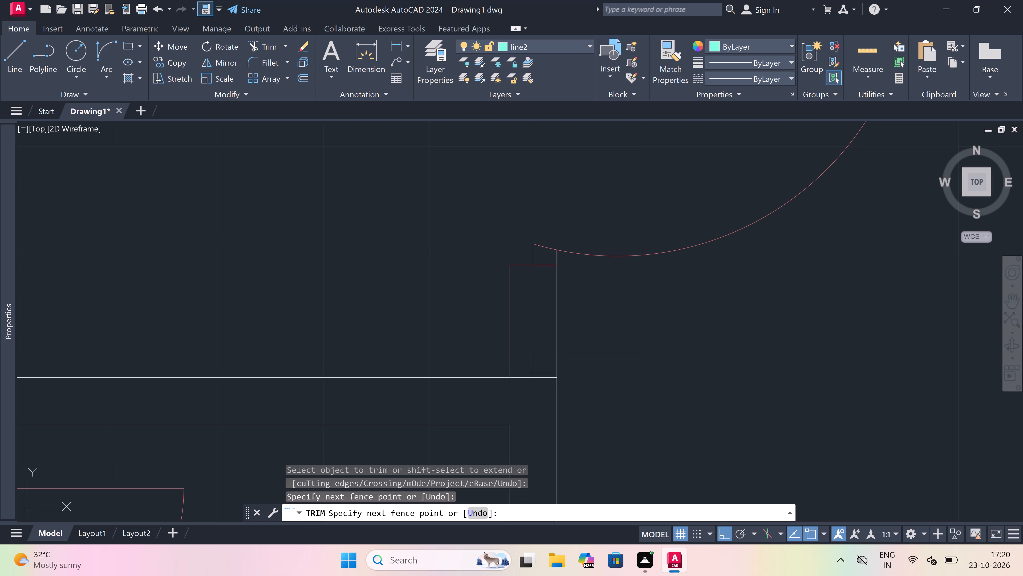
click(533, 395)
Trim the wall line crossing the west end of the same short cross wall to open the junction.
scroll(541, 353, down, 4)
scroll(470, 360, up, 2)
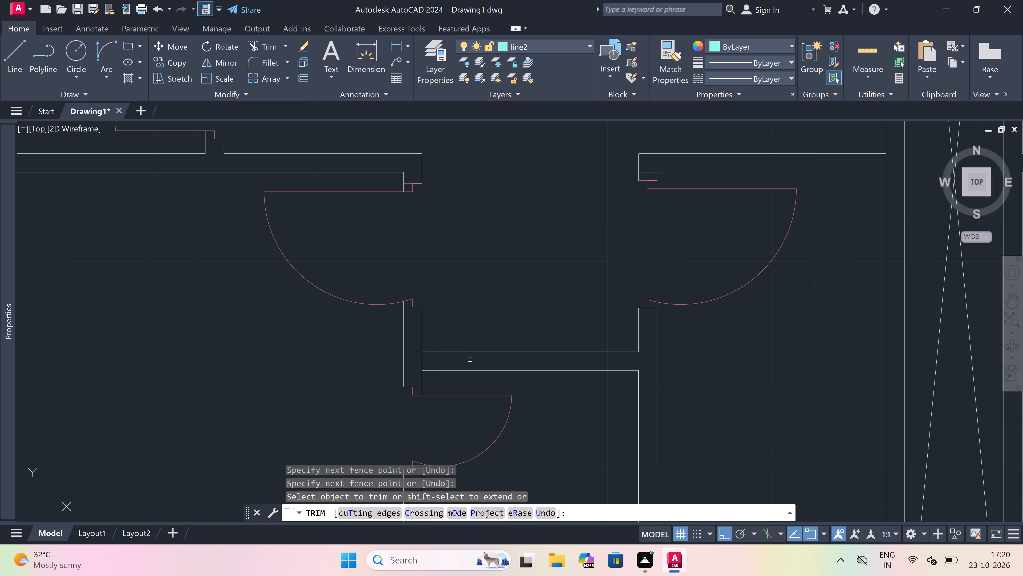
scroll(436, 360, up, 1)
drag(434, 358, 428, 357)
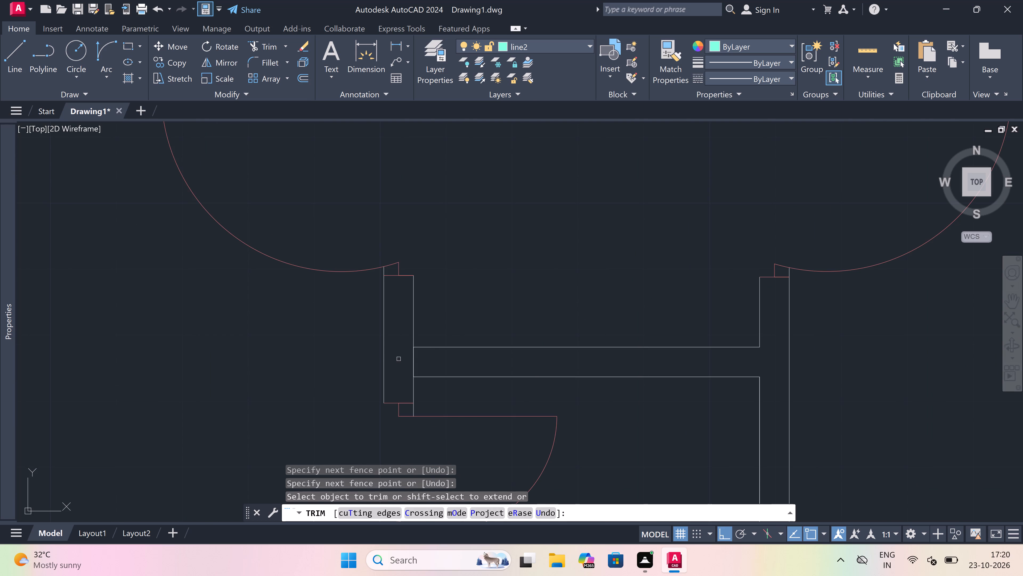
click(398, 358)
click(454, 365)
Trim the wall line crossing the junction where the lower-left apartment's horizontal wall meets the lower shaft's west wall.
scroll(454, 365, down, 4)
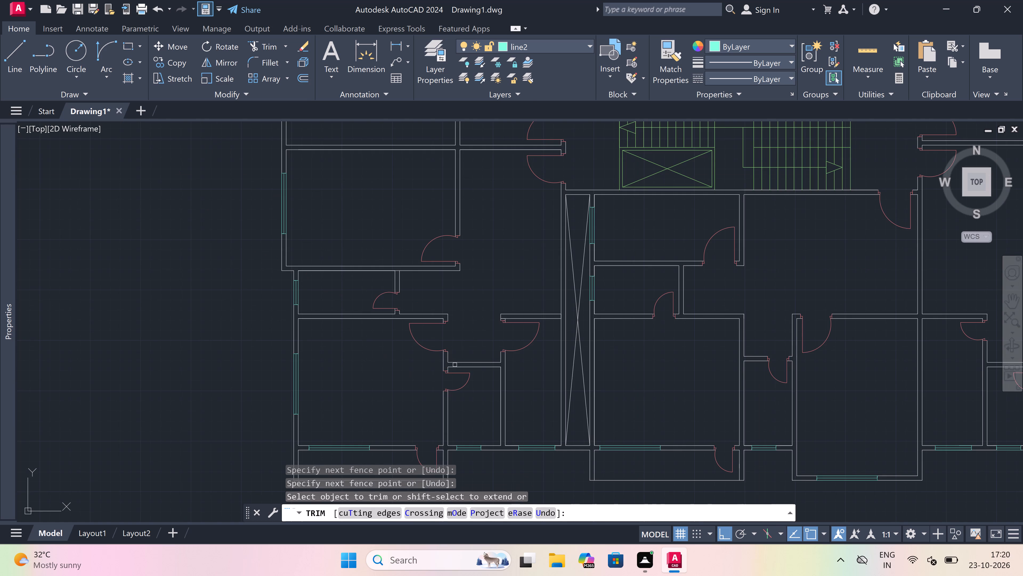
scroll(553, 313, up, 3)
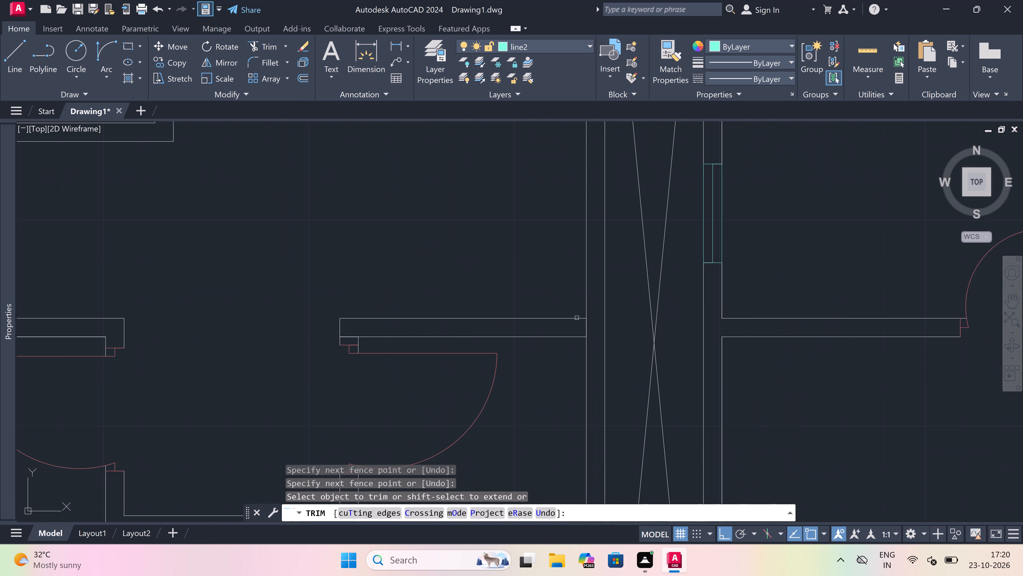
scroll(591, 324, up, 2)
click(589, 325)
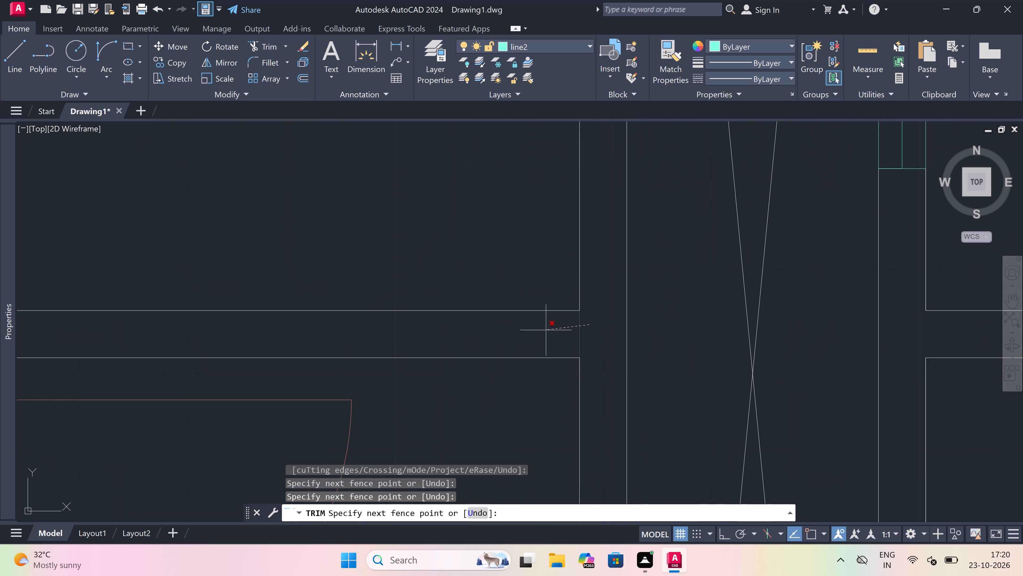
click(546, 330)
Examine the wall junctions across the rest of the floor plan for untrimmed lines, and end the trimming.
scroll(546, 330, down, 6)
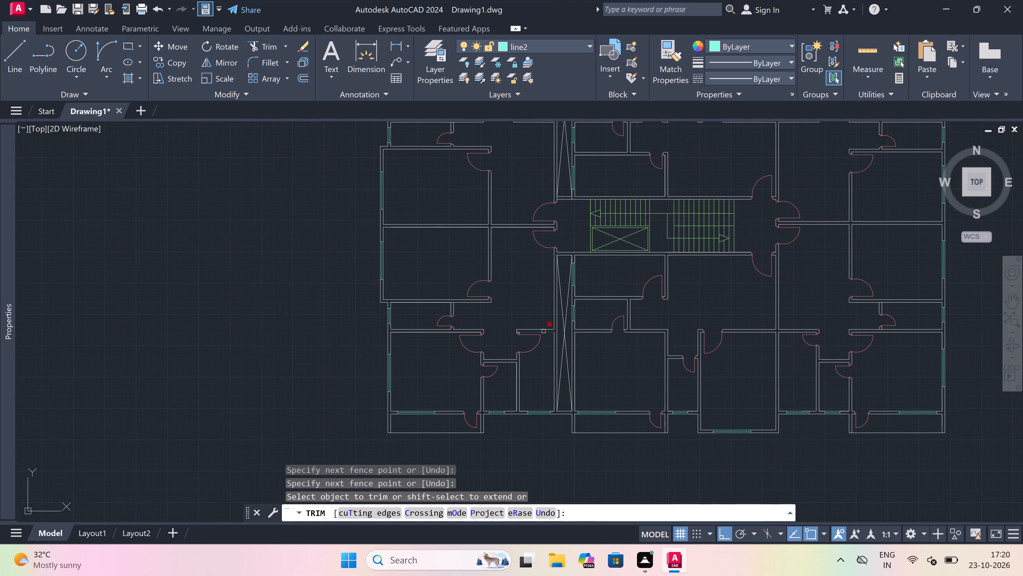
scroll(543, 331, down, 3)
scroll(631, 331, up, 5)
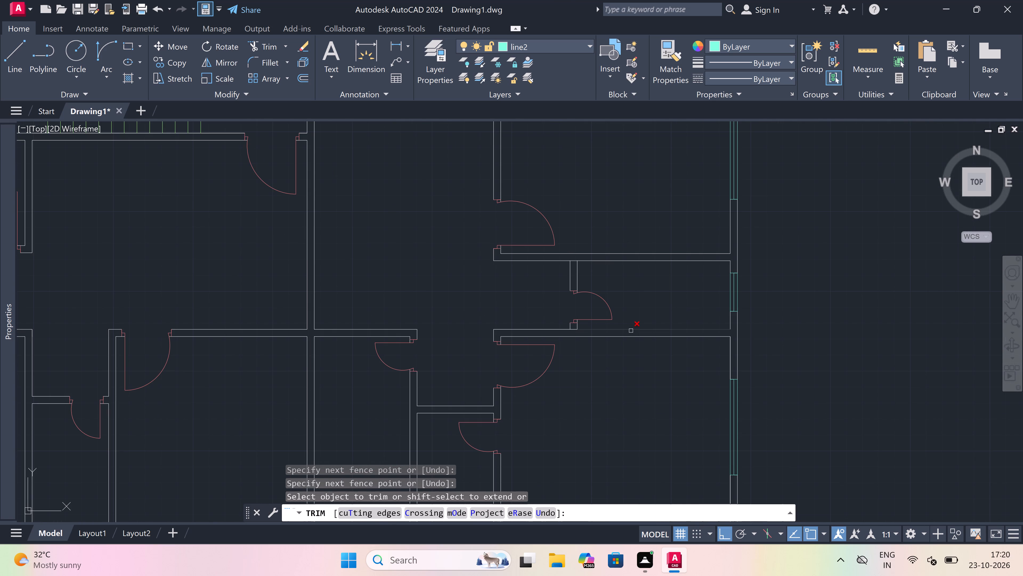
scroll(631, 331, down, 2)
scroll(513, 343, up, 1)
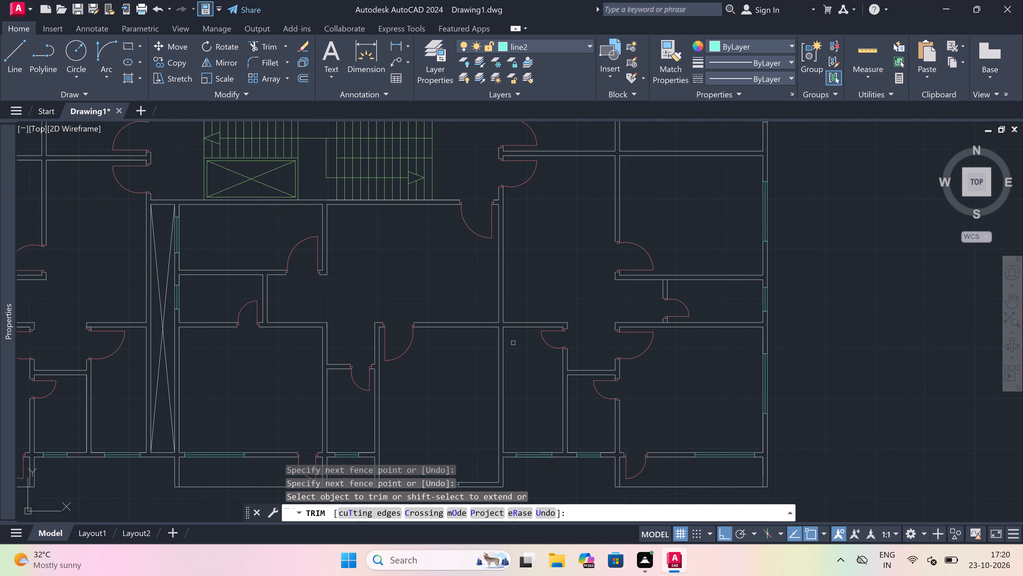
scroll(513, 343, down, 3)
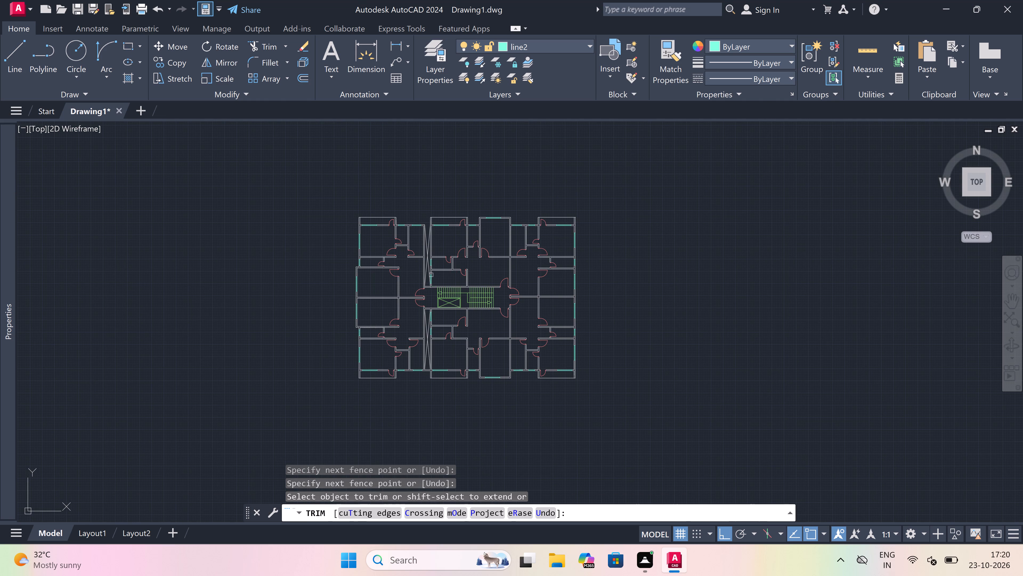
scroll(396, 257, up, 3)
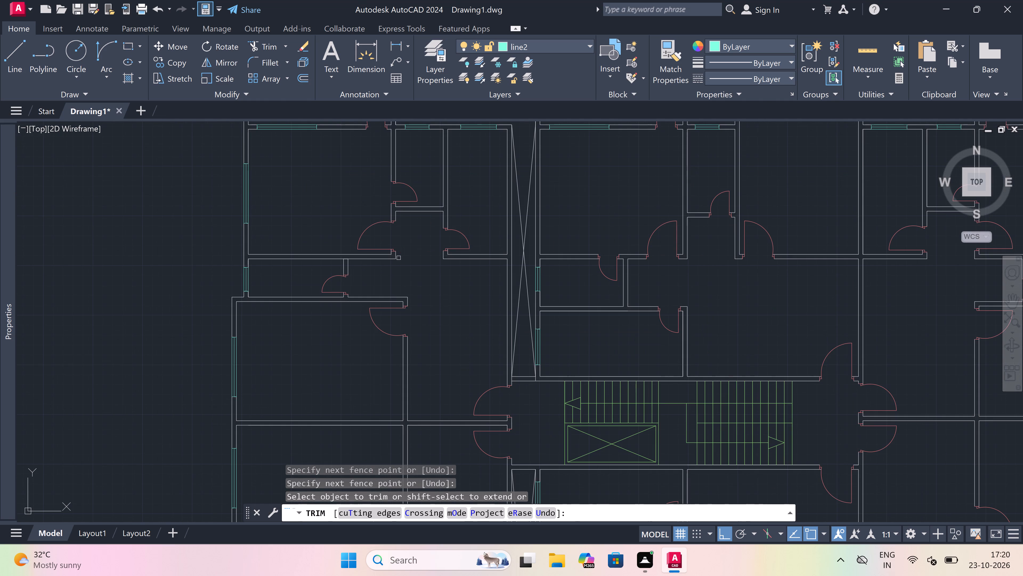
key(Escape)
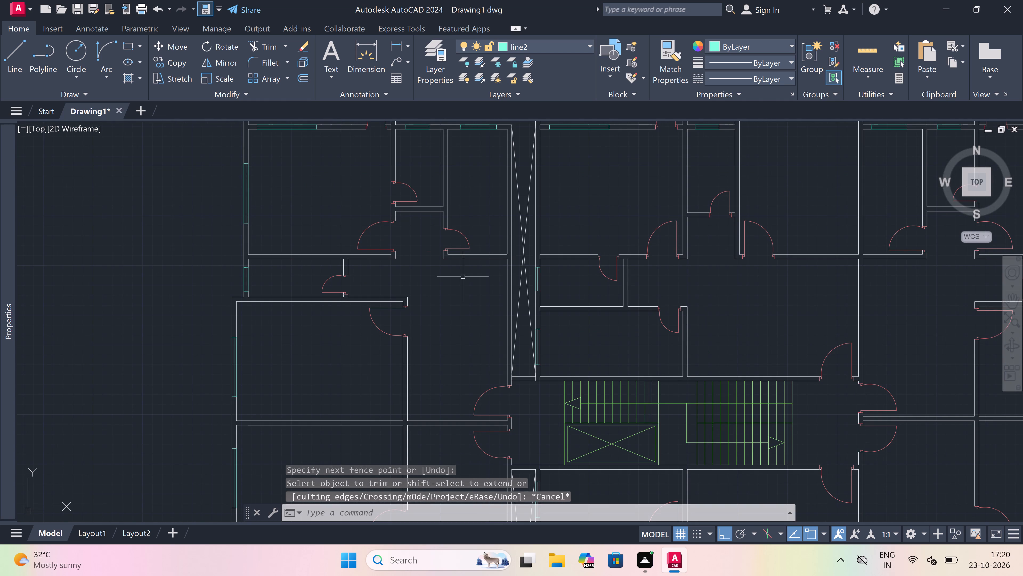
Add multiline text in the northwest corner of the lower-left apartment's southwest bedroom, reading BEDROOM with 12'0"x10'5" on the second line.
scroll(463, 277, down, 3)
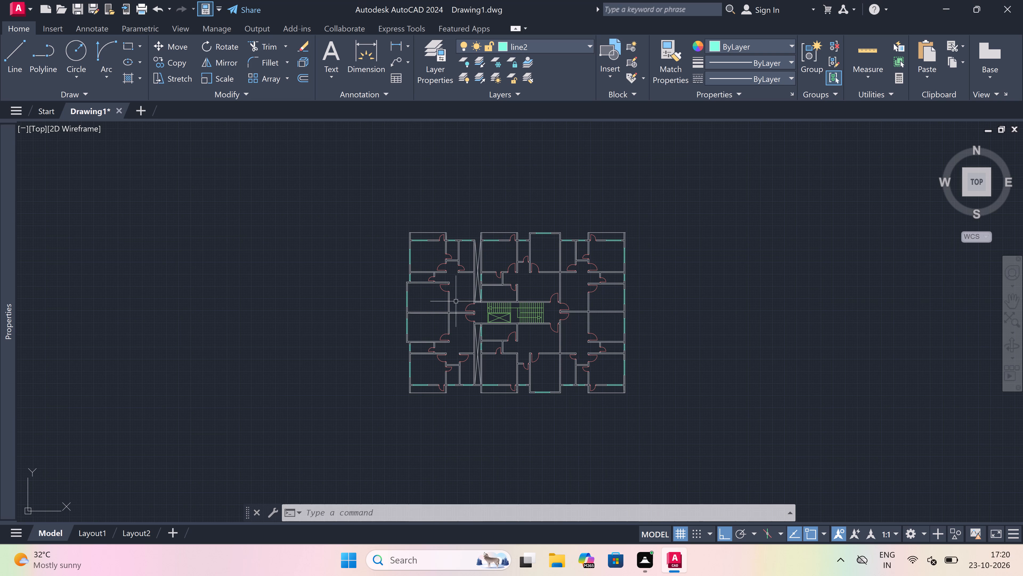
text(mt)
key(space)
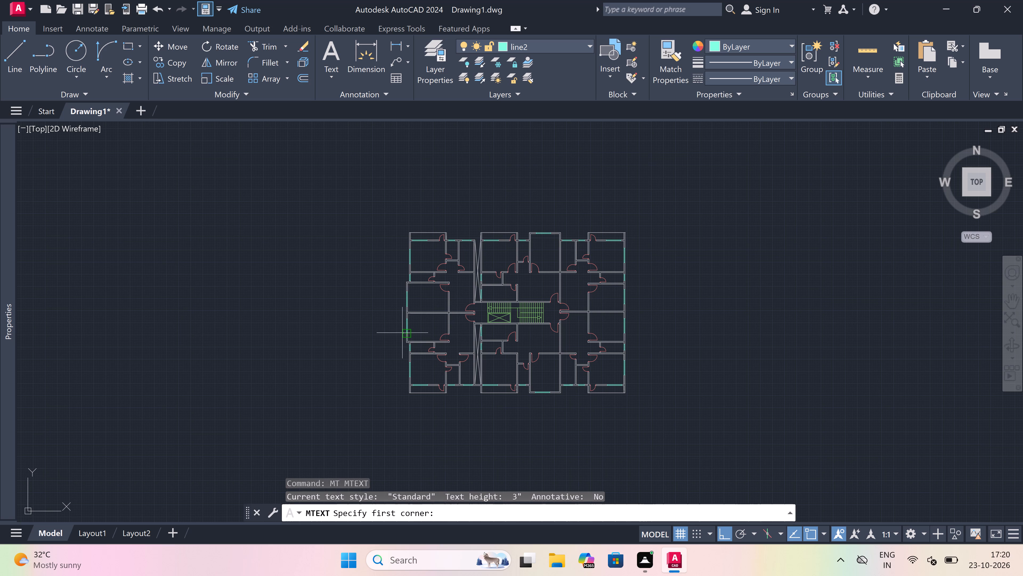
scroll(412, 374, up, 3)
scroll(407, 305, up, 2)
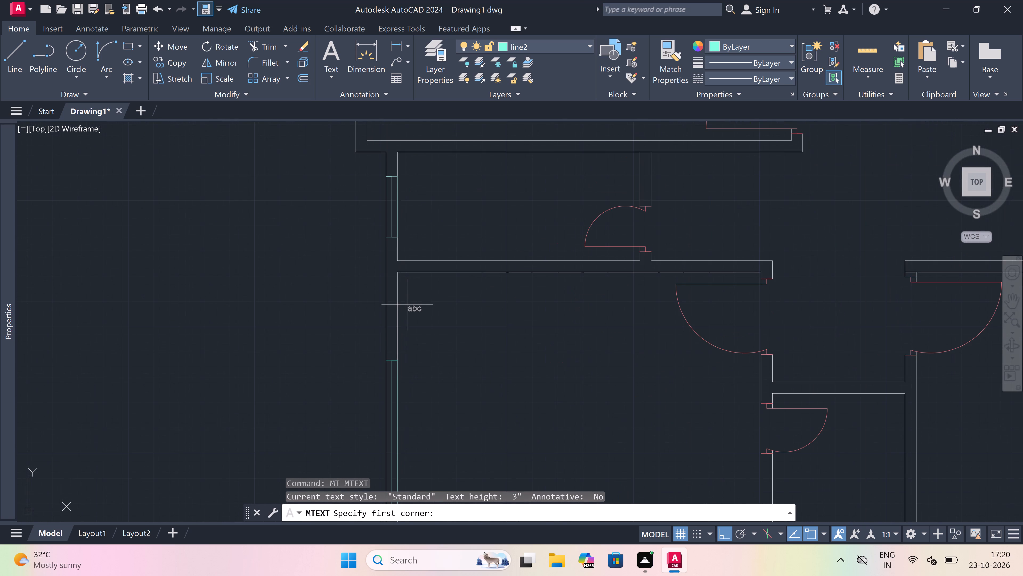
drag(430, 297, 467, 314)
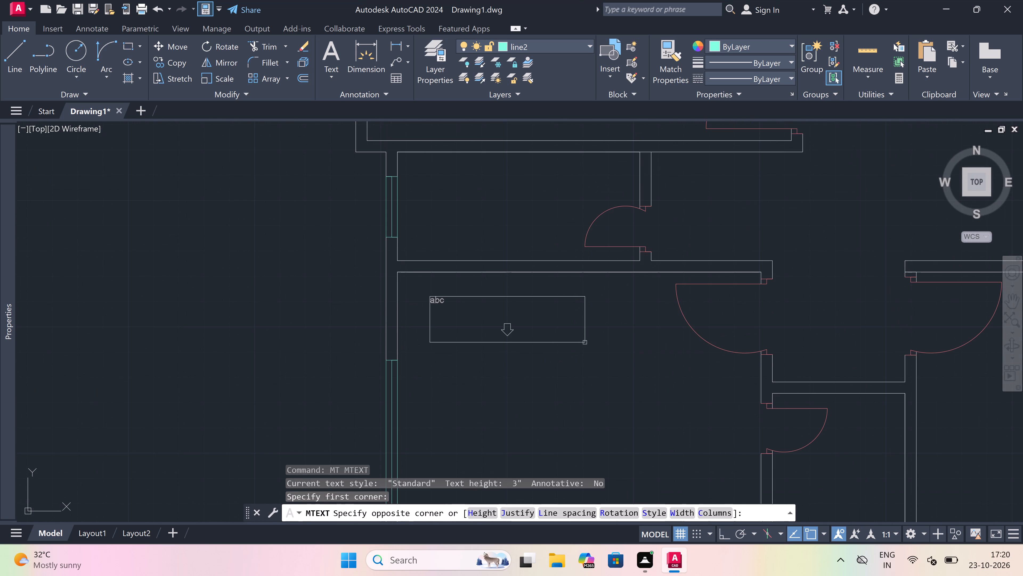
click(952, 317)
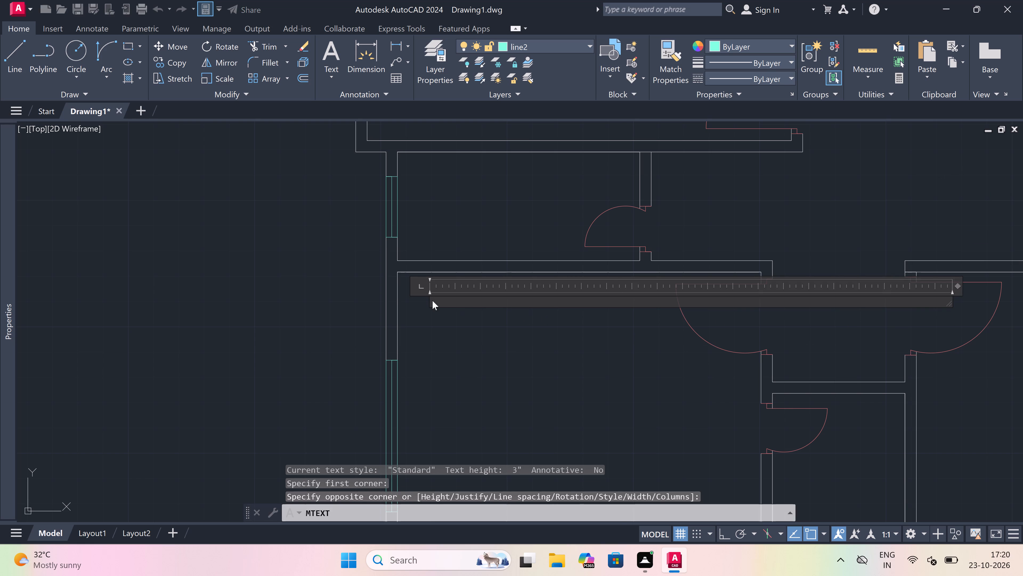
scroll(432, 301, up, 2)
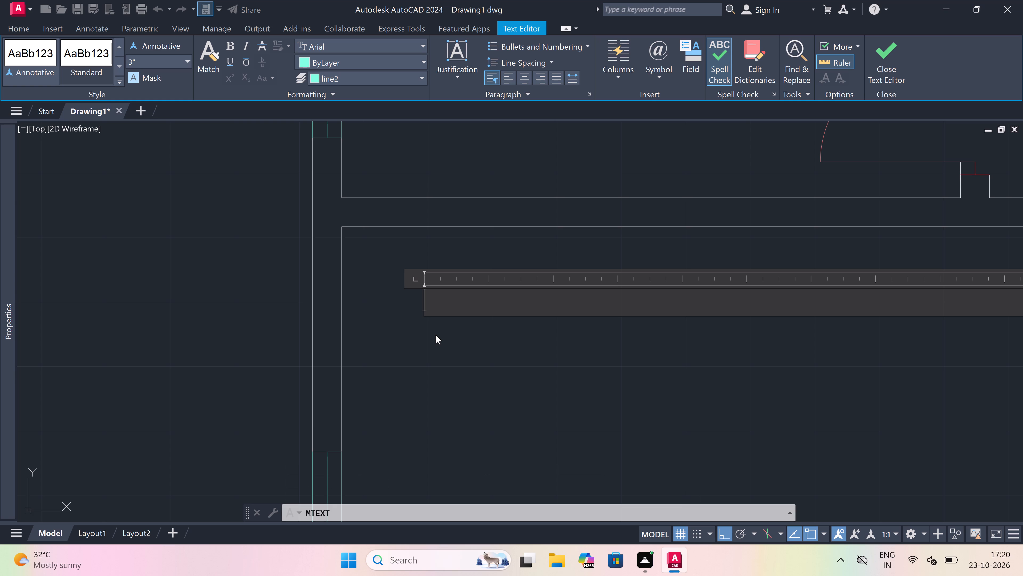
scroll(435, 335, down, 7)
scroll(435, 335, up, 7)
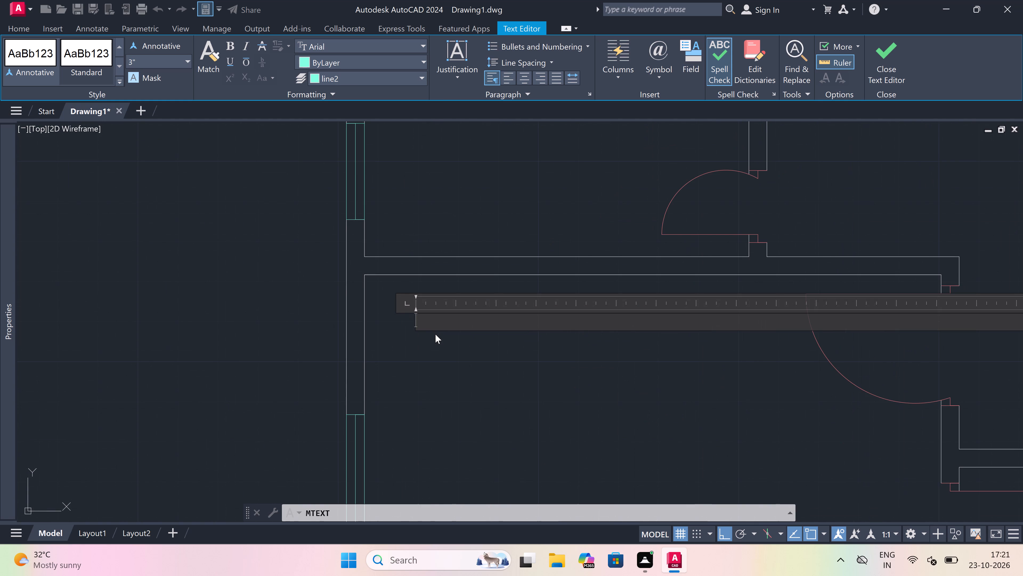
scroll(435, 334, up, 2)
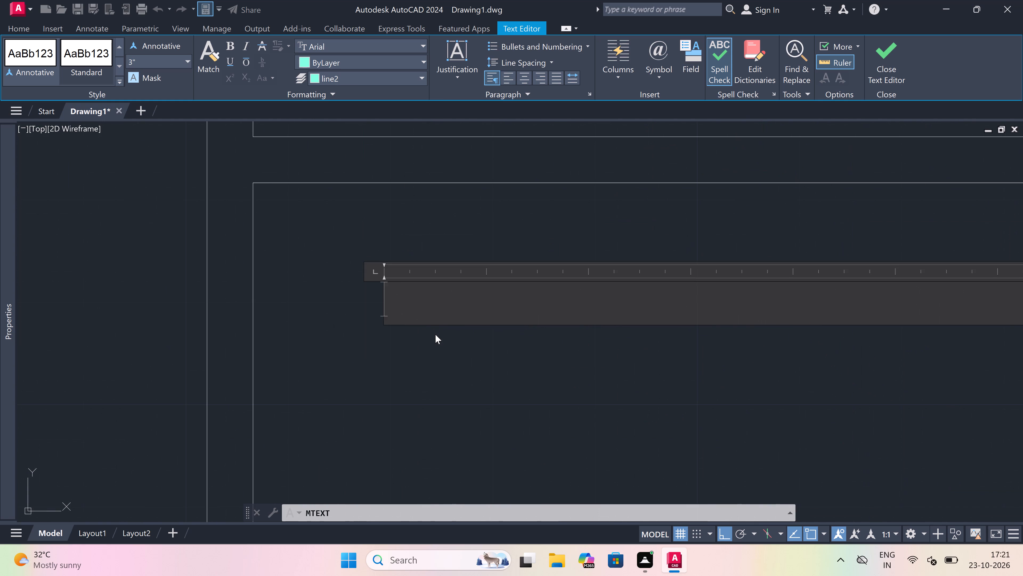
text(BEDROM)
key(Return)
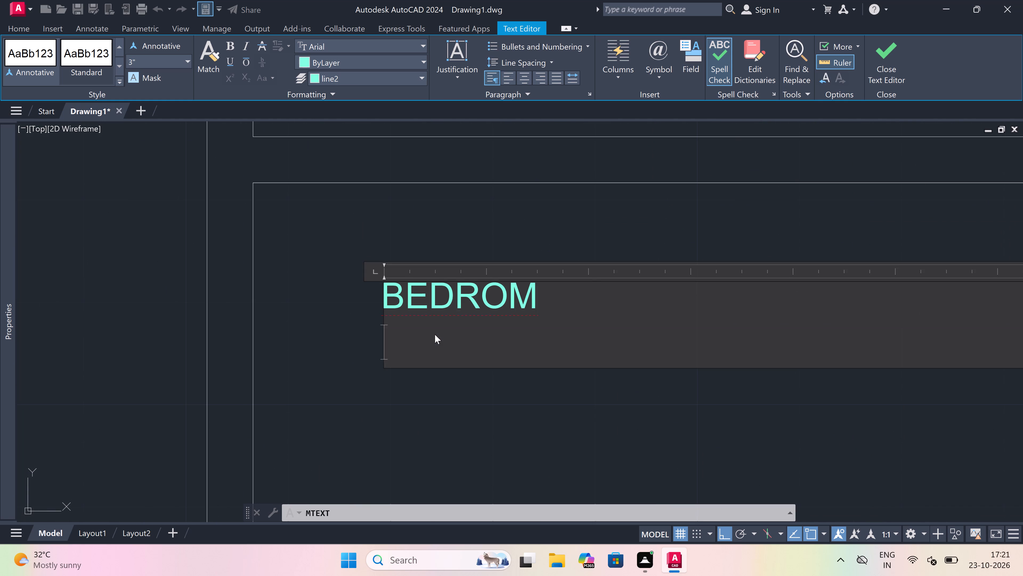
key(BackSpace)
key(BackSpace)
text(OM)
key(Return)
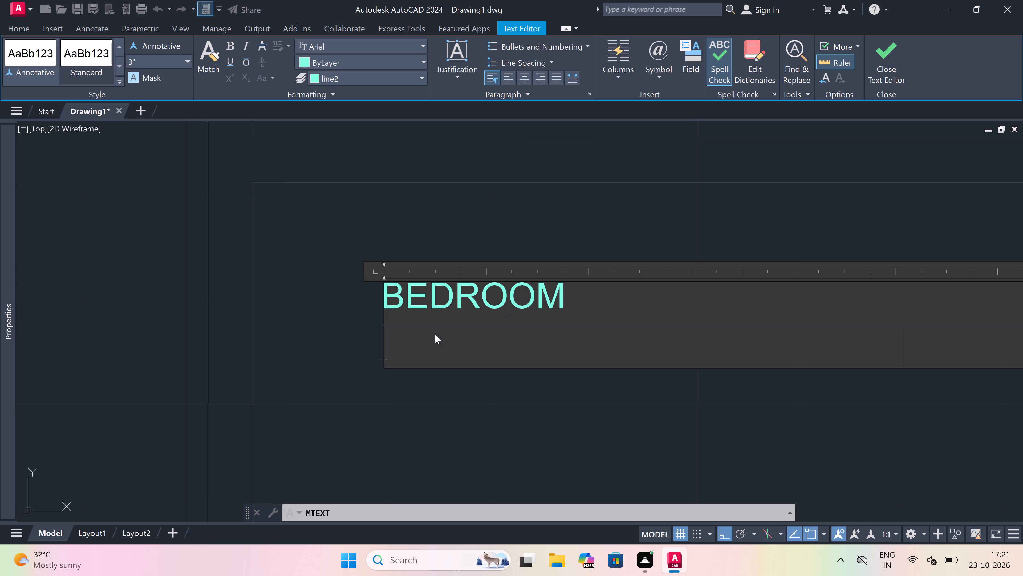
text(12'0)
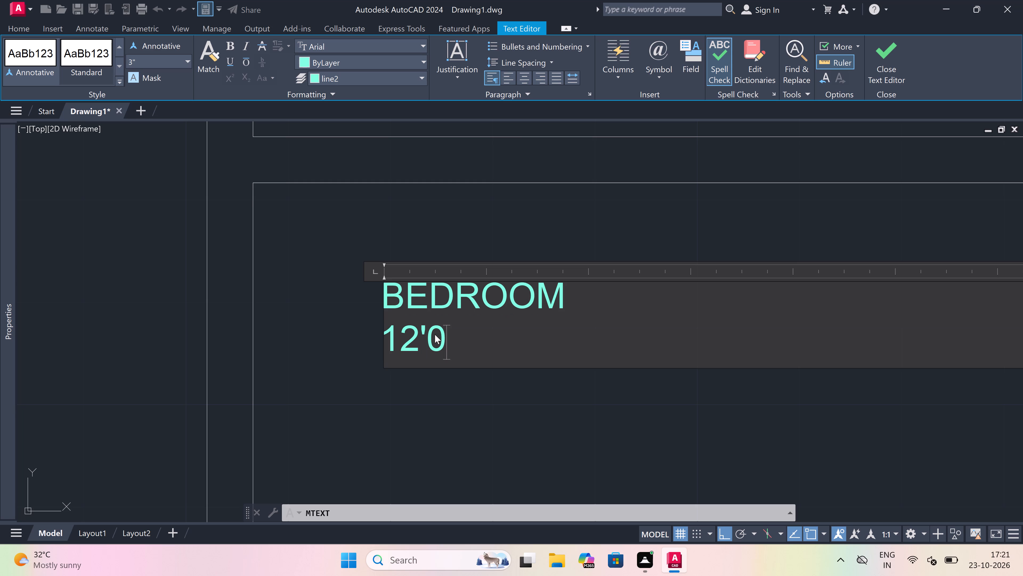
text("x)
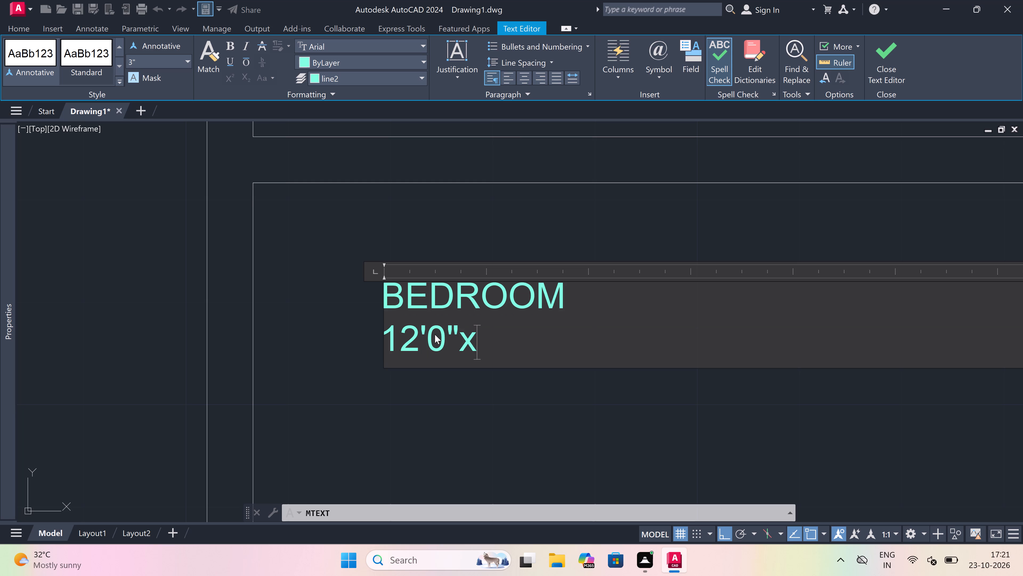
text(10'5)
key(shift+quotedbl)
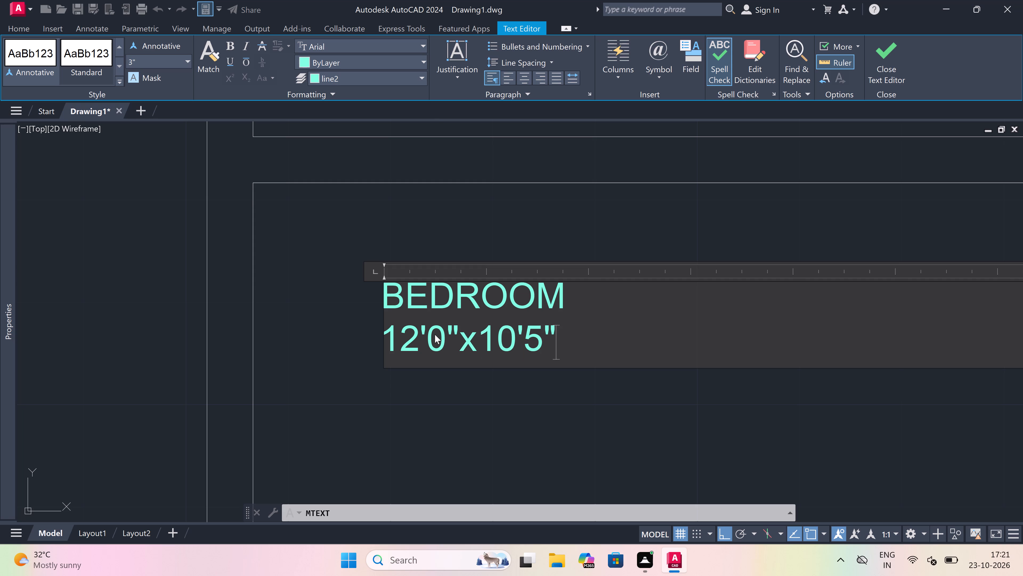
Assign the bedroom label to layer 0 and finish editing the text.
click(389, 82)
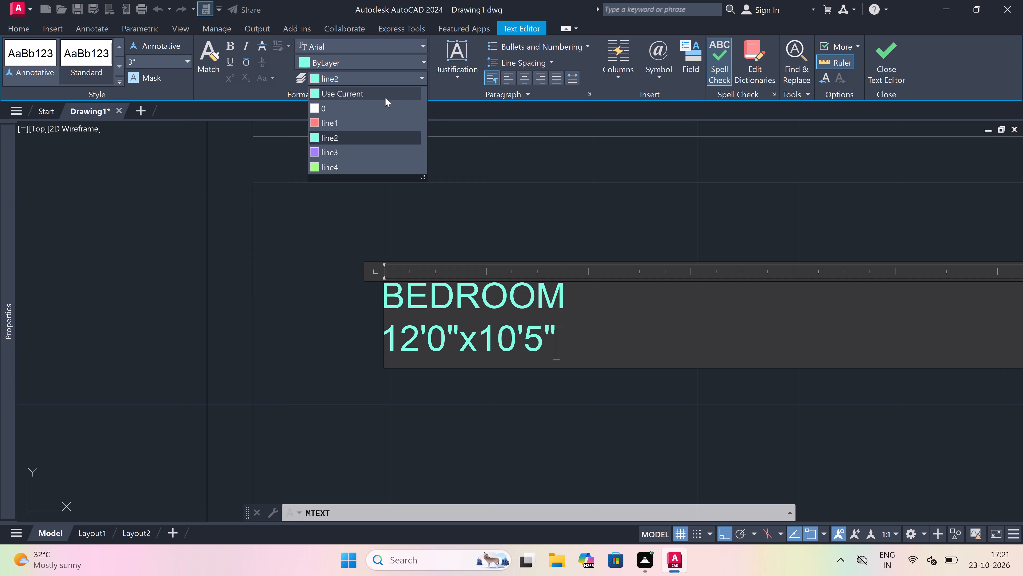
click(384, 107)
click(380, 340)
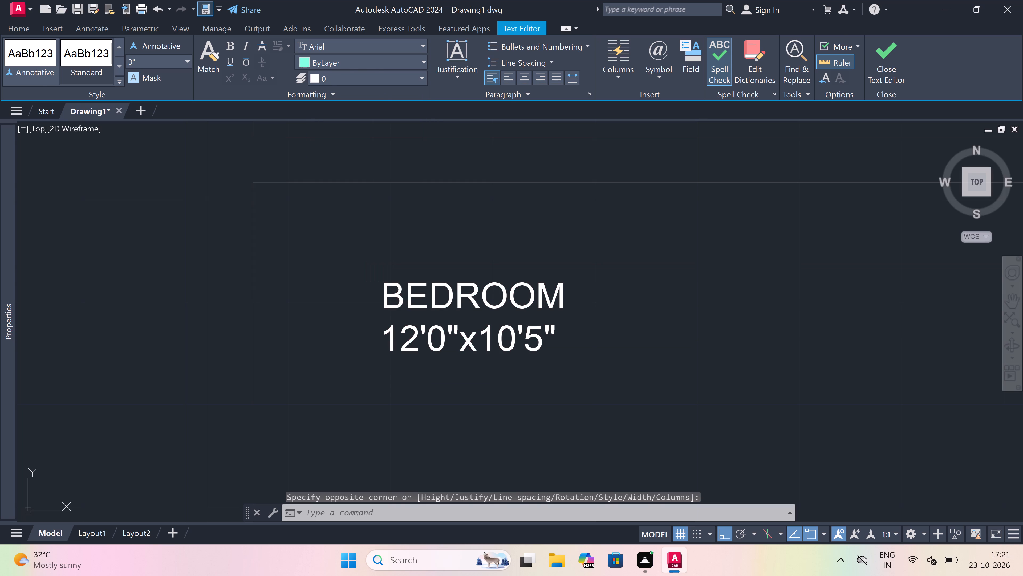
Make layer 0 the current layer.
click(561, 41)
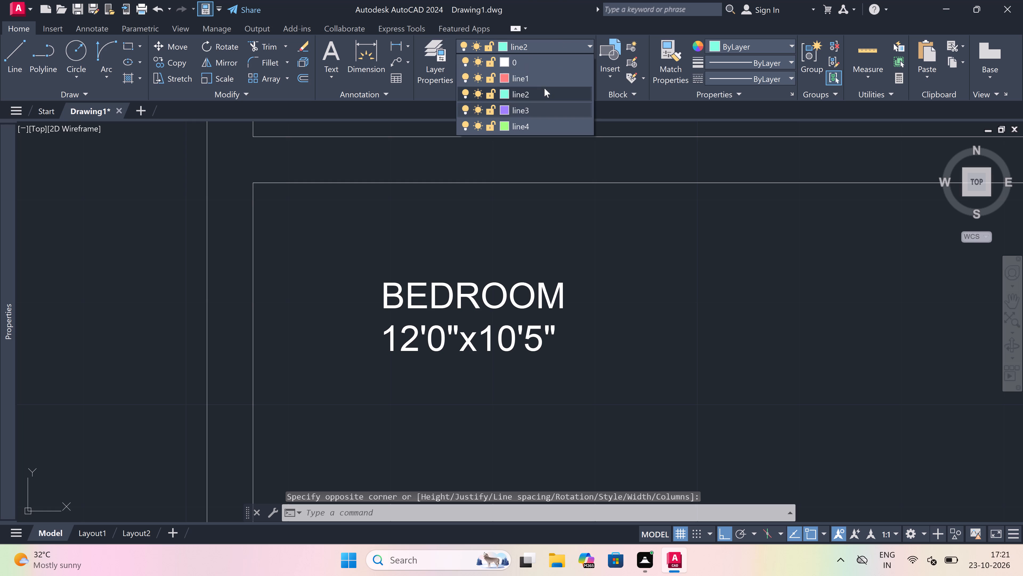
drag(554, 57, 545, 67)
Add multiline text in the small room north of the labelled bedroom, reading BATHROOM with 8'0"x3'7" on the second line.
scroll(443, 327, down, 5)
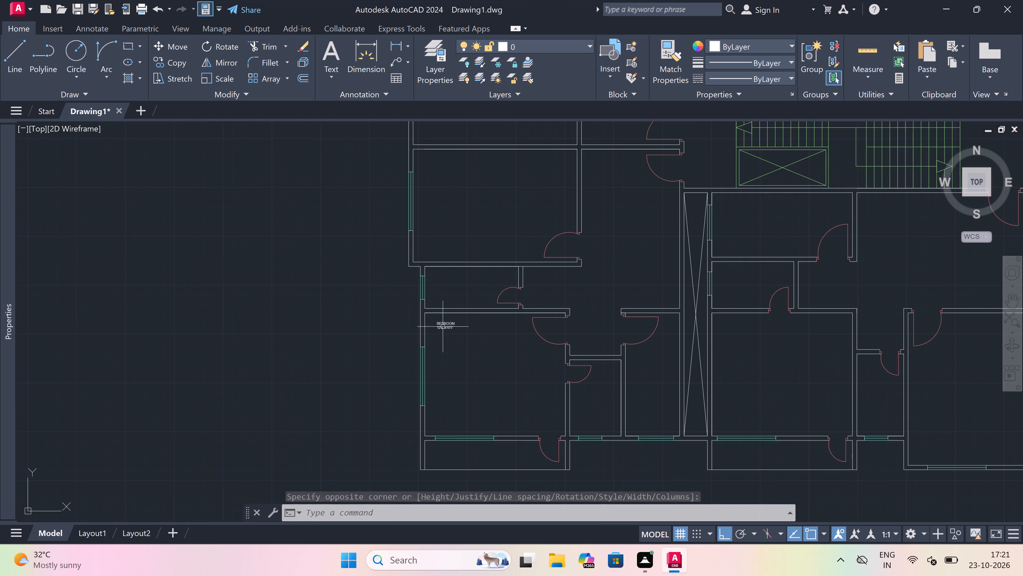
scroll(443, 327, up, 3)
key(space)
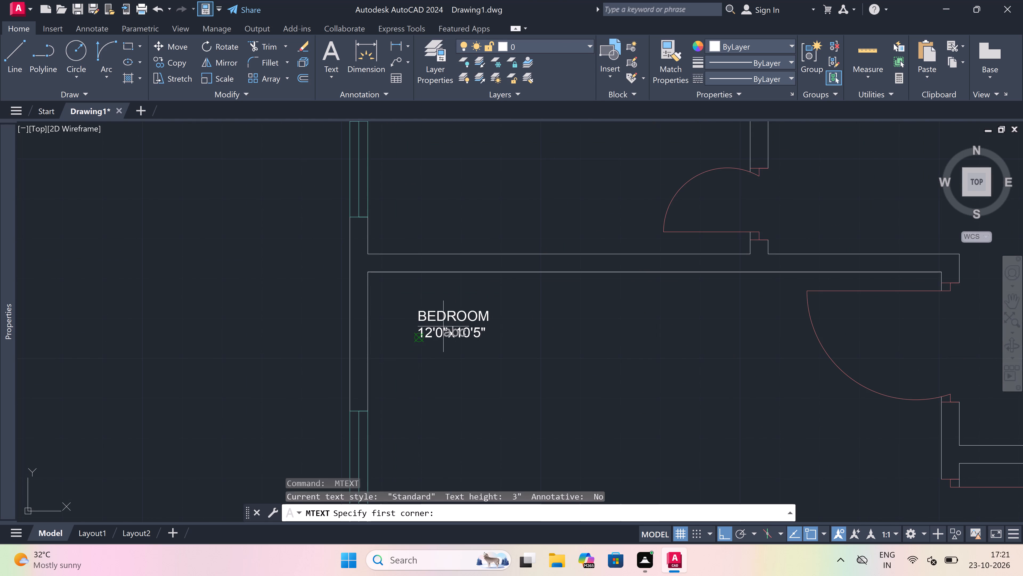
scroll(444, 327, down, 2)
scroll(487, 252, up, 2)
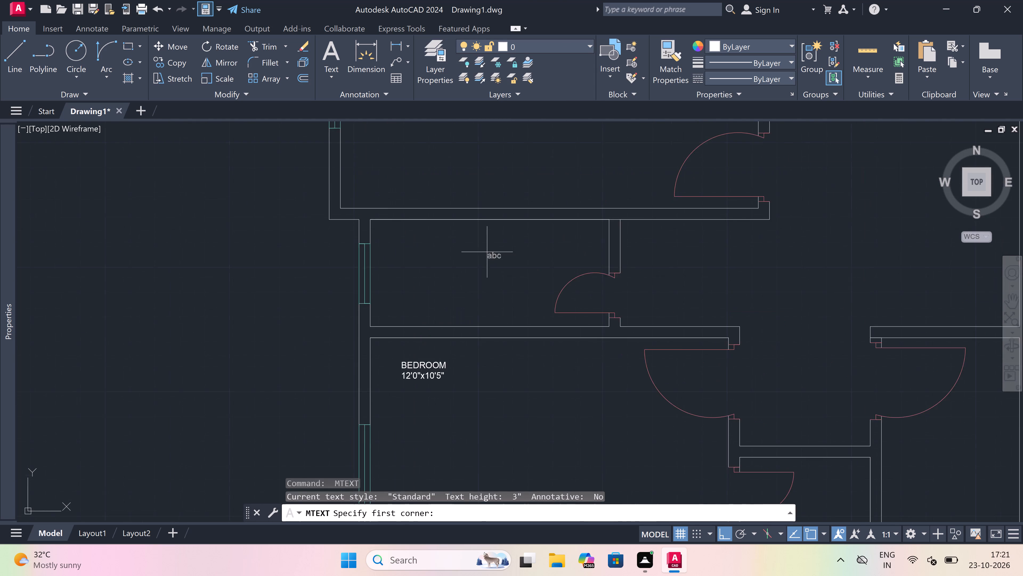
scroll(487, 252, up, 1)
scroll(411, 236, down, 5)
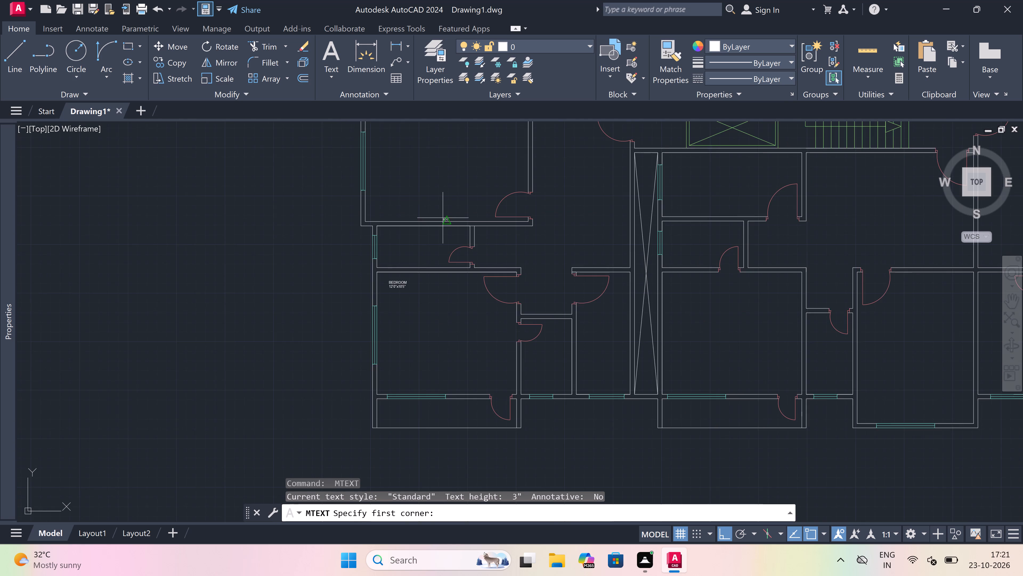
scroll(443, 216, up, 3)
drag(308, 284, 321, 284)
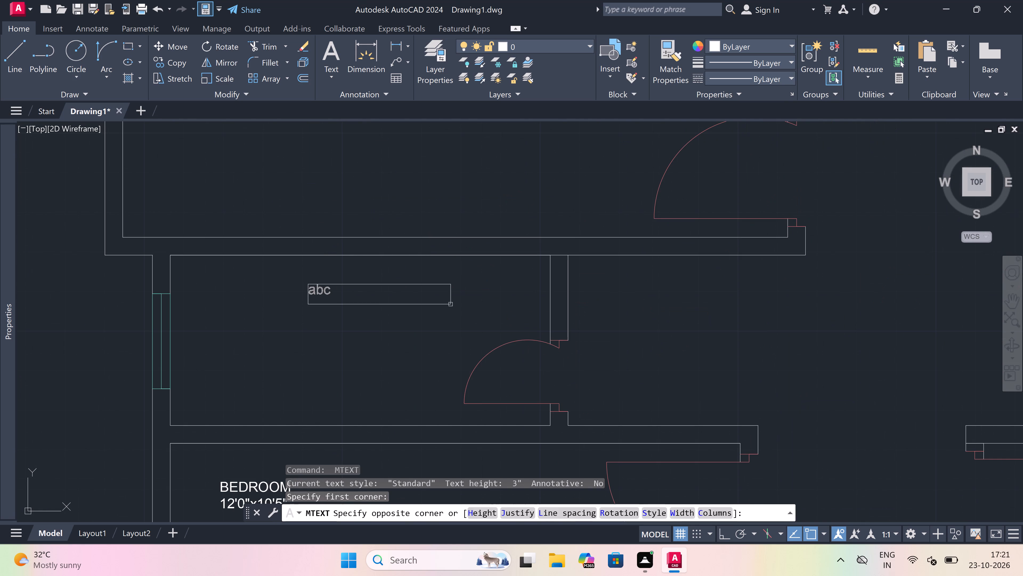
click(823, 313)
scroll(823, 313, down, 2)
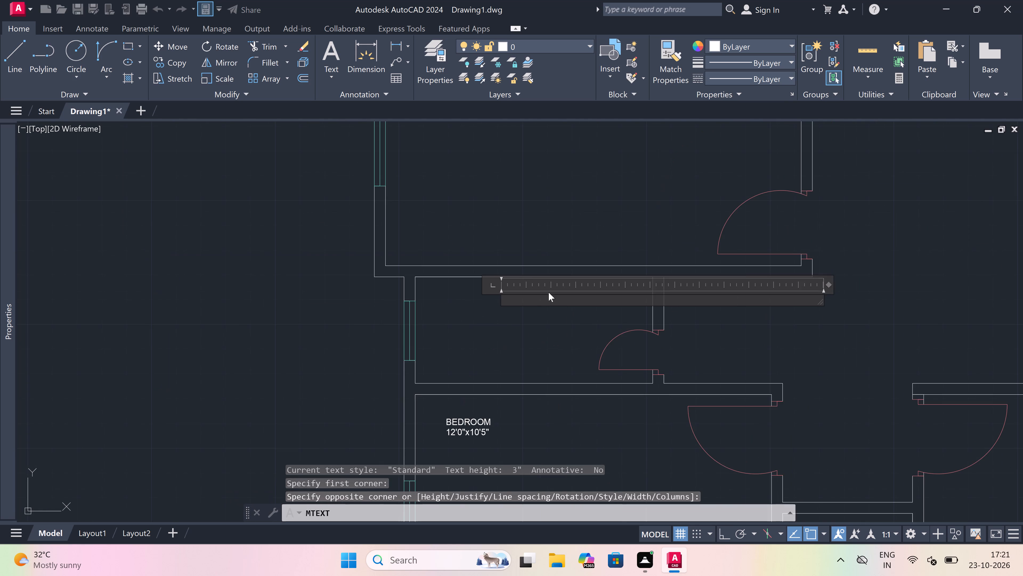
scroll(535, 291, up, 3)
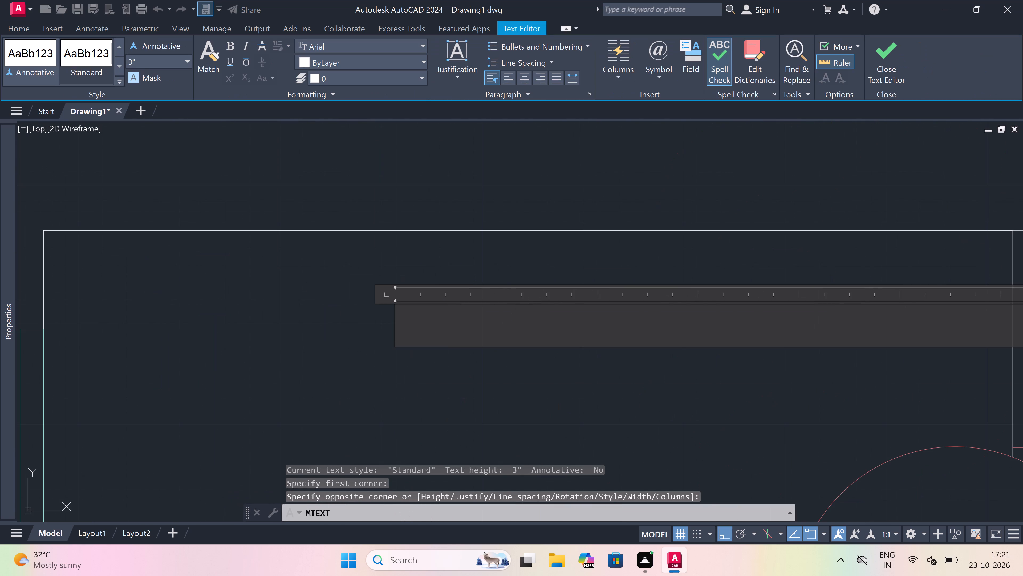
text(BATHE)
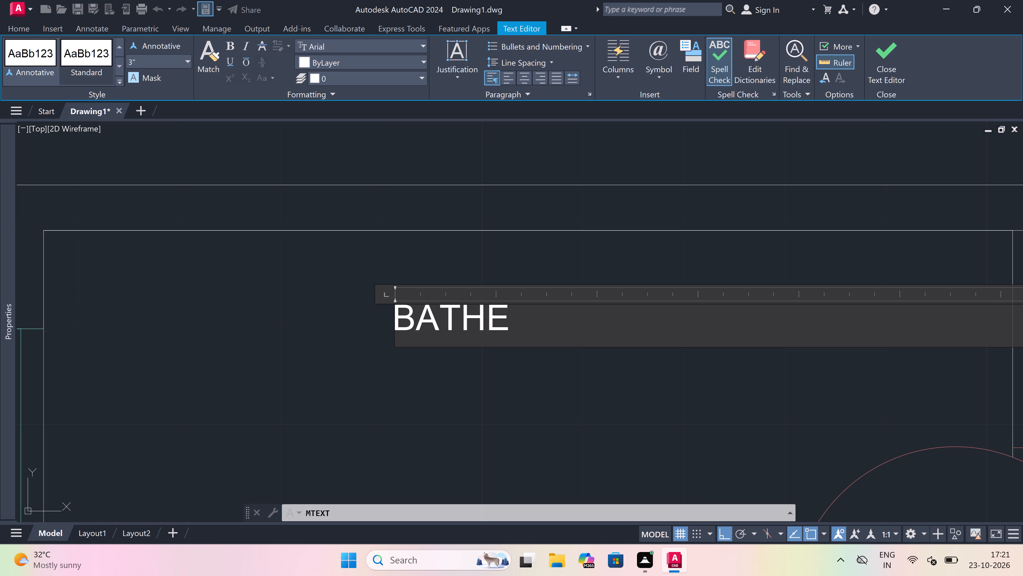
key(BackSpace)
text(ROOM)
key(Return)
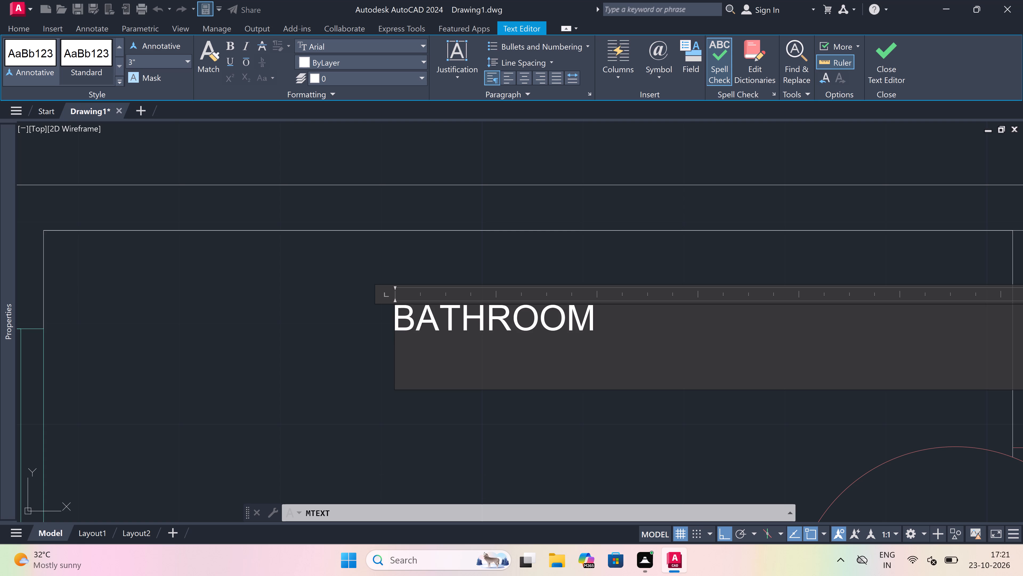
text(8'0)
text("x)
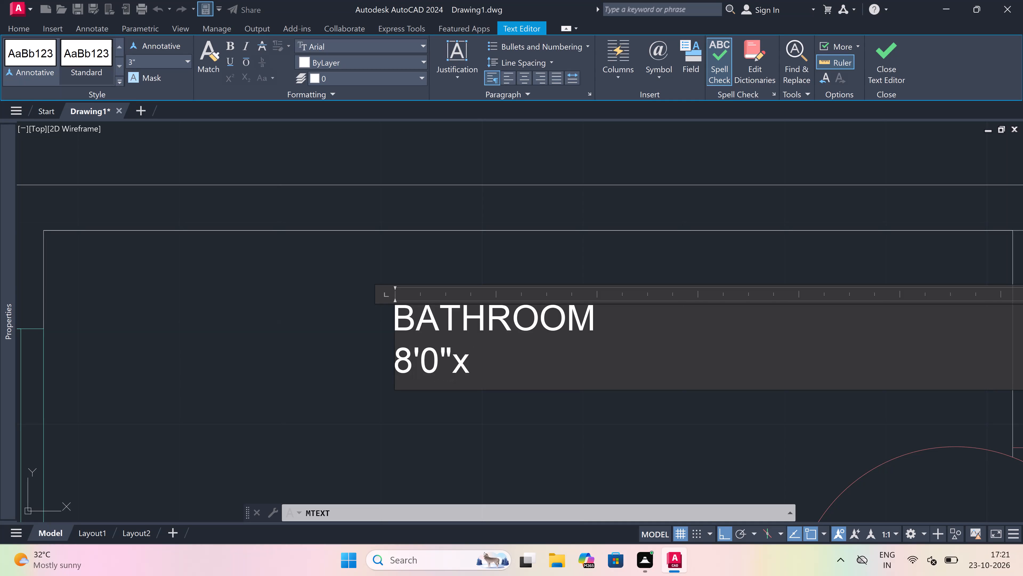
key(BackSpace)
text(x3'7)
key(shift+quotedbl)
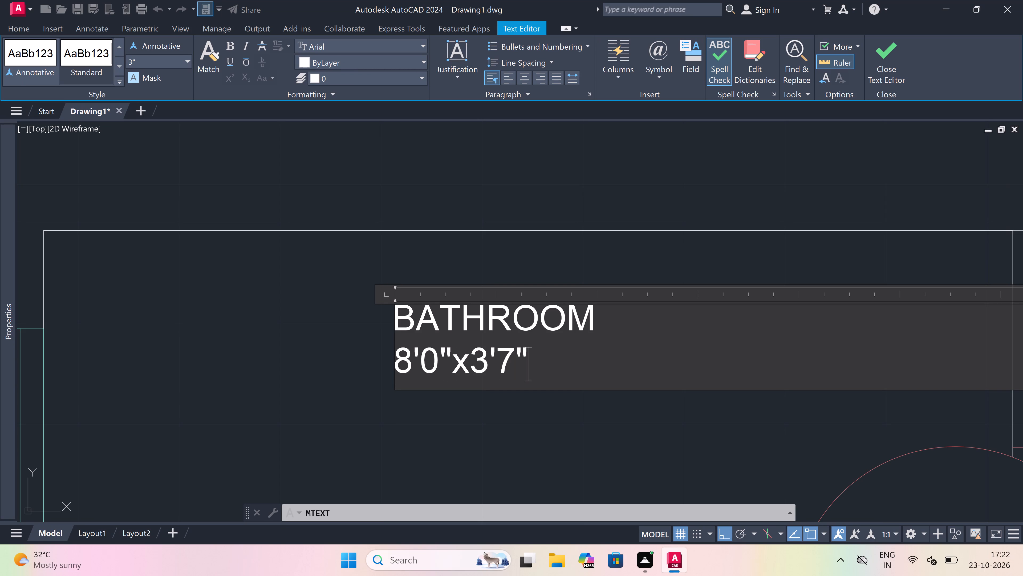
drag(366, 410, 368, 409)
Add multiline text near the south wall of the bedroom north of the labelled bathroom, reading BEDROOM with 13'0"x10'0" on the second line.
scroll(432, 363, down, 2)
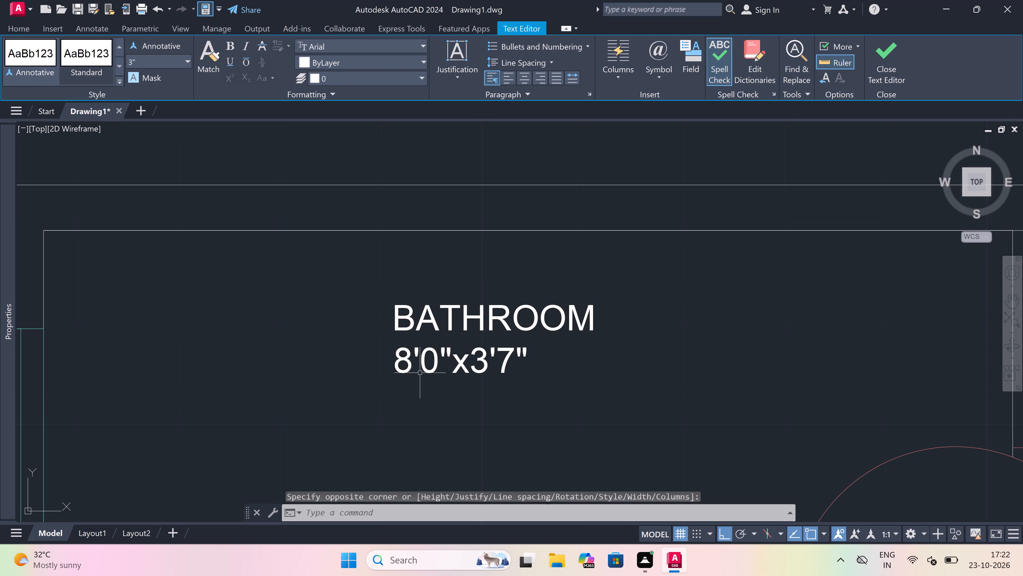
scroll(432, 363, down, 4)
scroll(439, 308, up, 3)
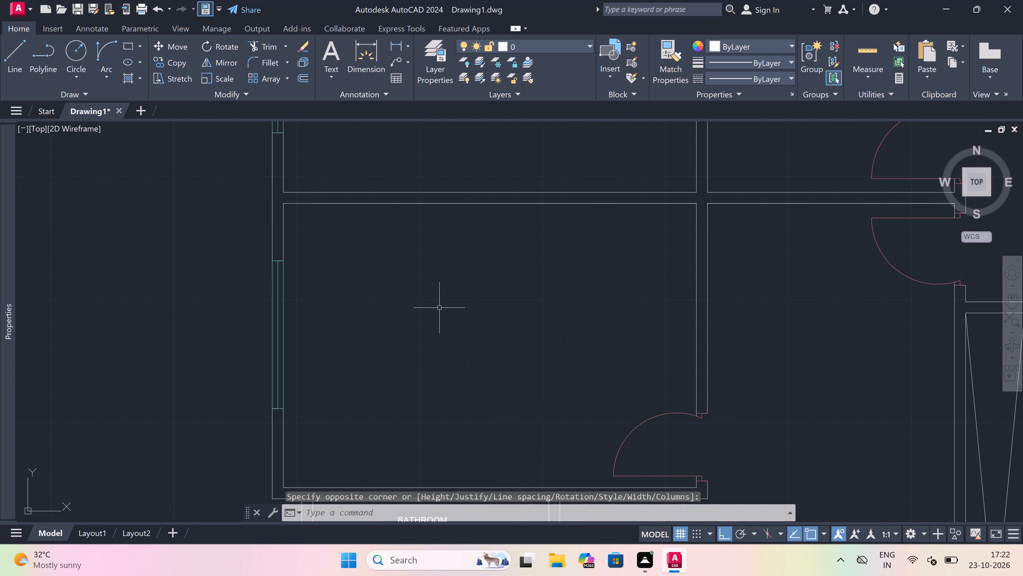
key(space)
scroll(428, 325, down, 3)
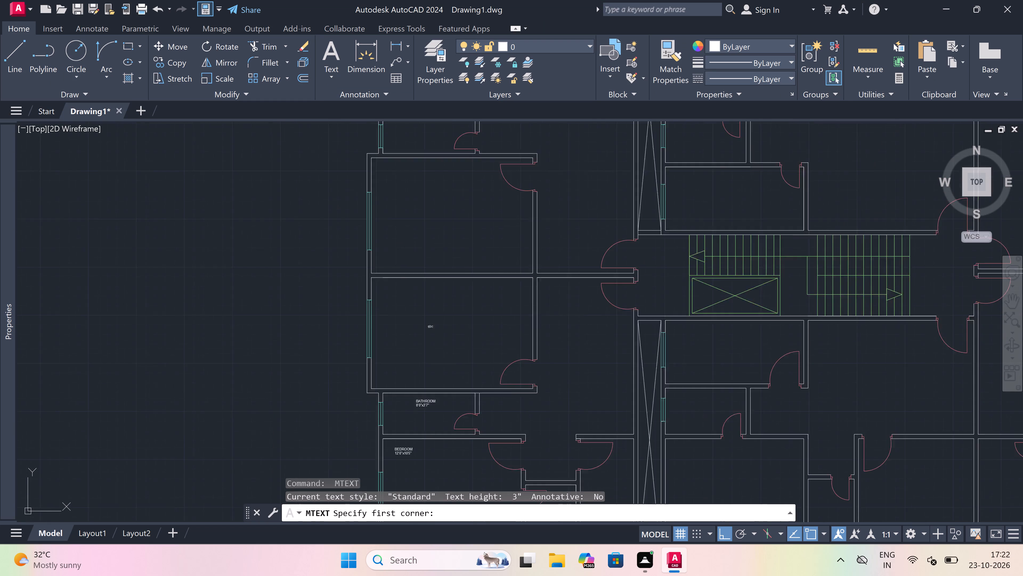
scroll(417, 348, up, 3)
scroll(417, 348, down, 2)
scroll(419, 371, up, 2)
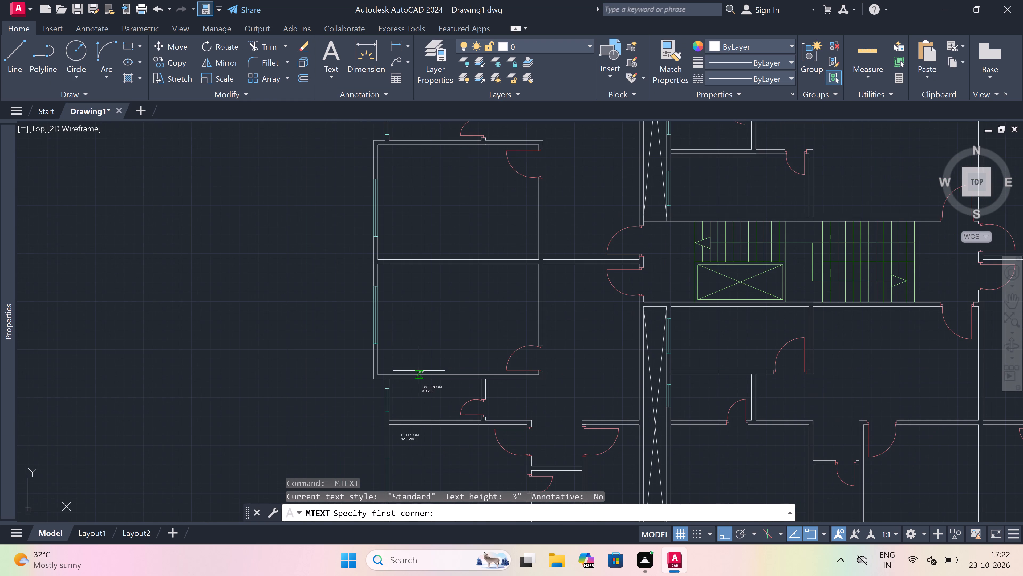
scroll(419, 371, up, 1)
drag(363, 356, 418, 359)
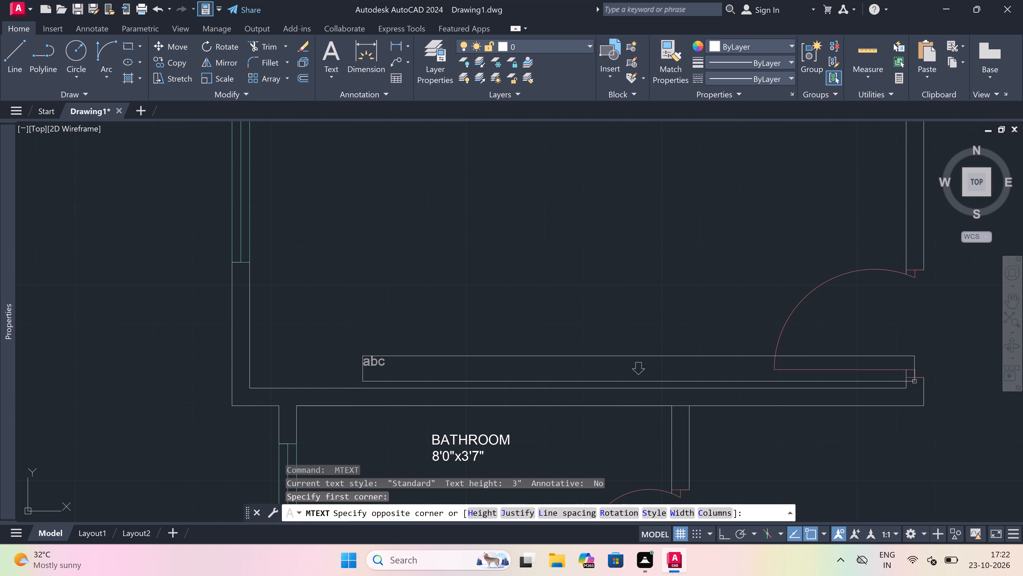
click(907, 358)
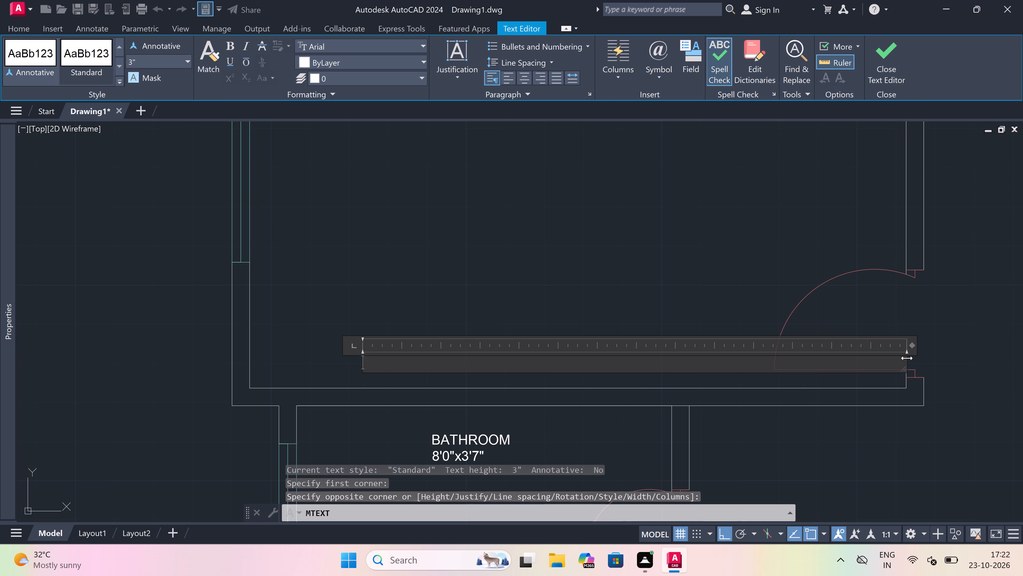
text(BEDROOM)
key(Return)
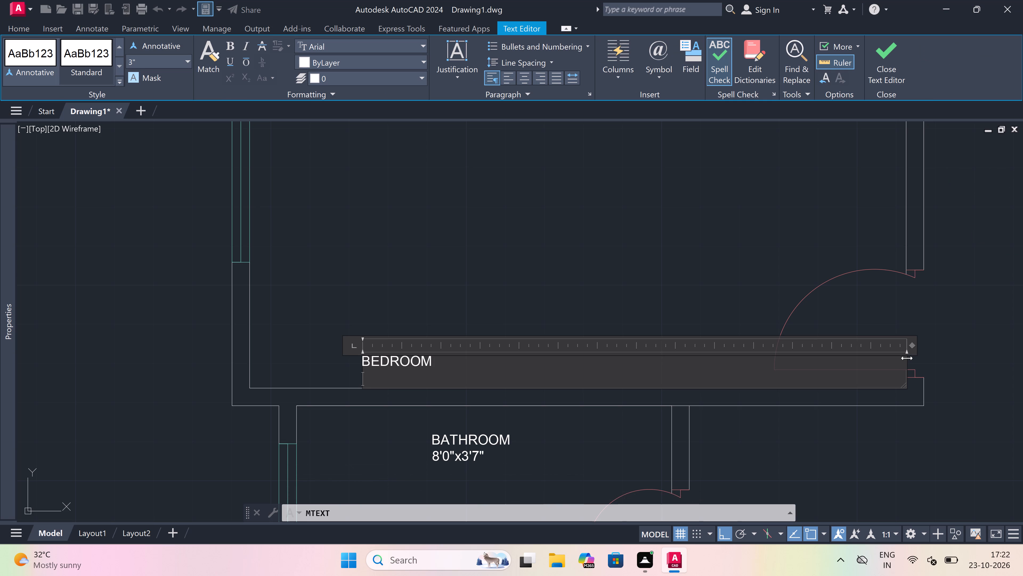
key(1)
key(3)
text('0)
text("x)
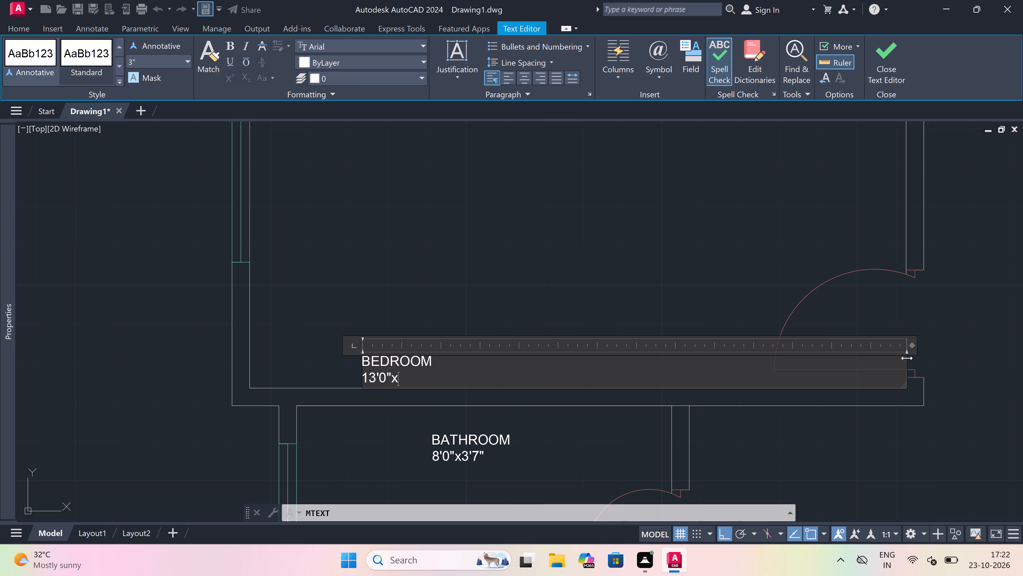
key(1)
key(0)
text('0")
click(362, 290)
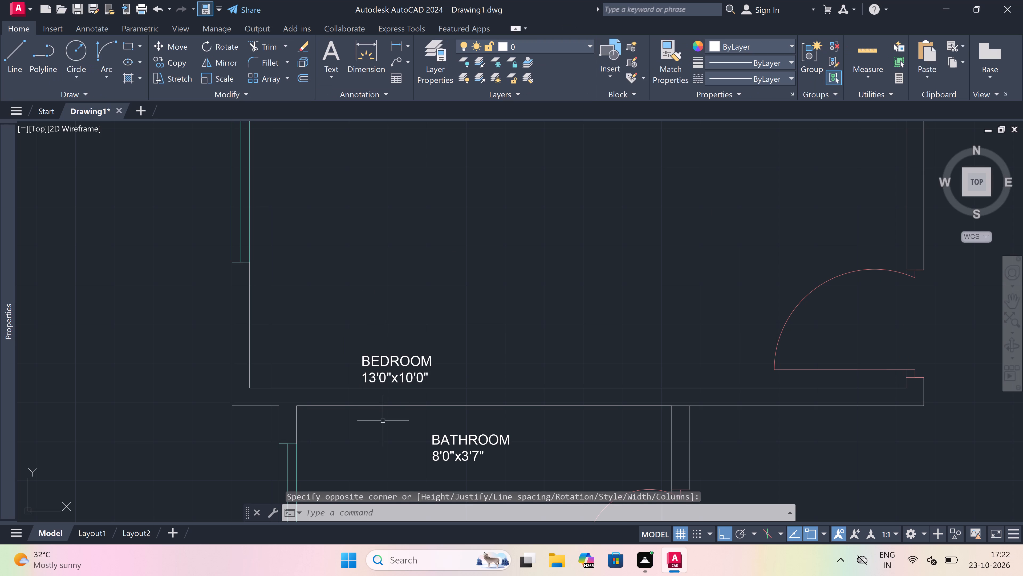
Move the new 13'0"x10'0" bedroom label slightly north, away from the room's south wall.
click(375, 359)
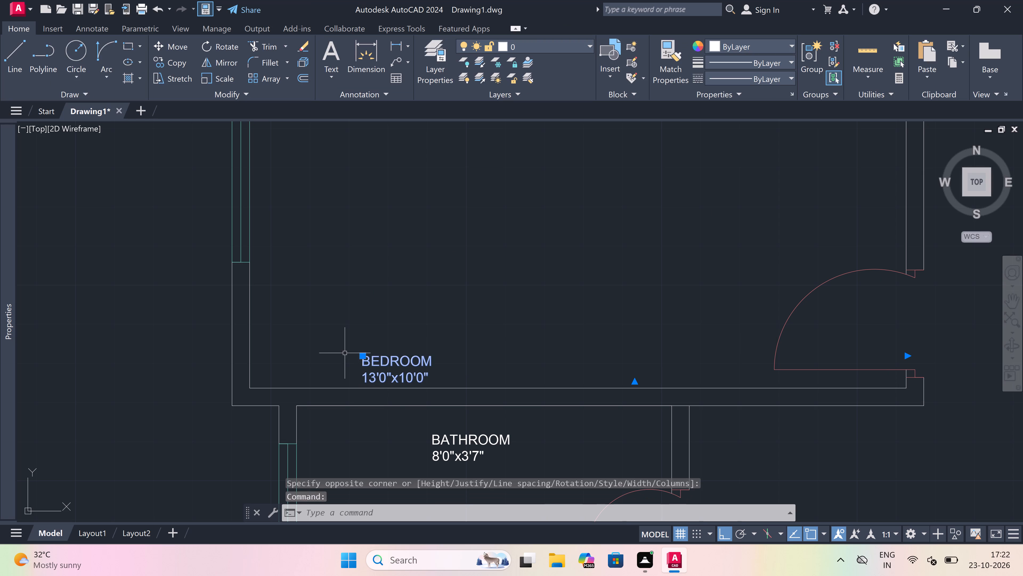
click(359, 354)
click(359, 346)
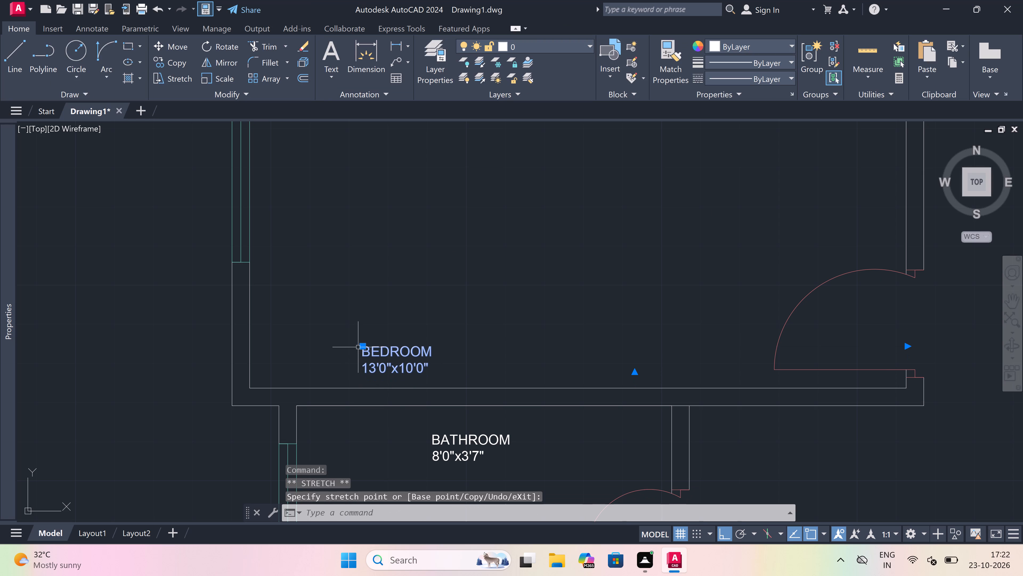
key(Escape)
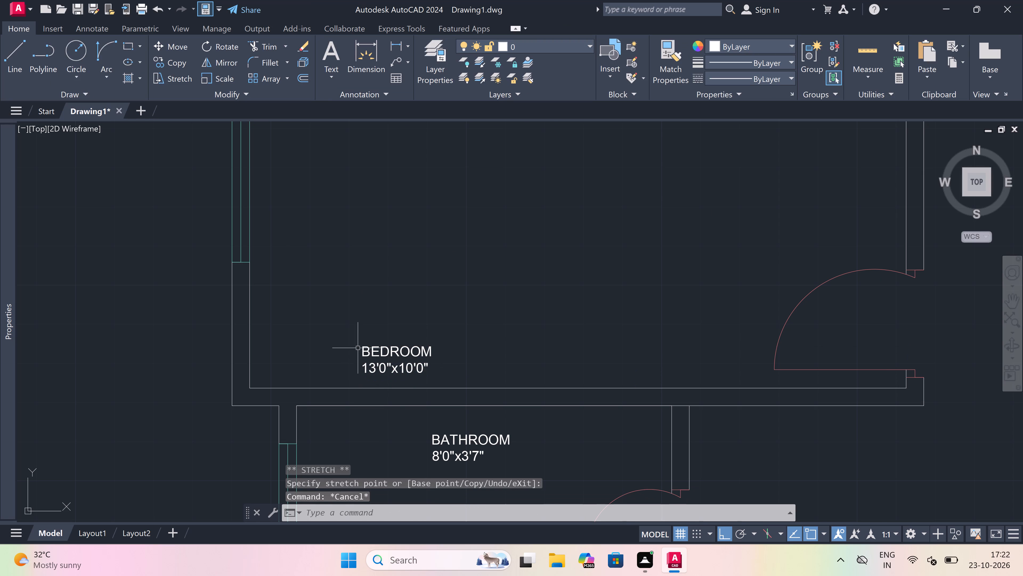
Add multiline text near the north wall of the next bedroom to the north, with BEDROOM on the first line.
scroll(358, 348, down, 4)
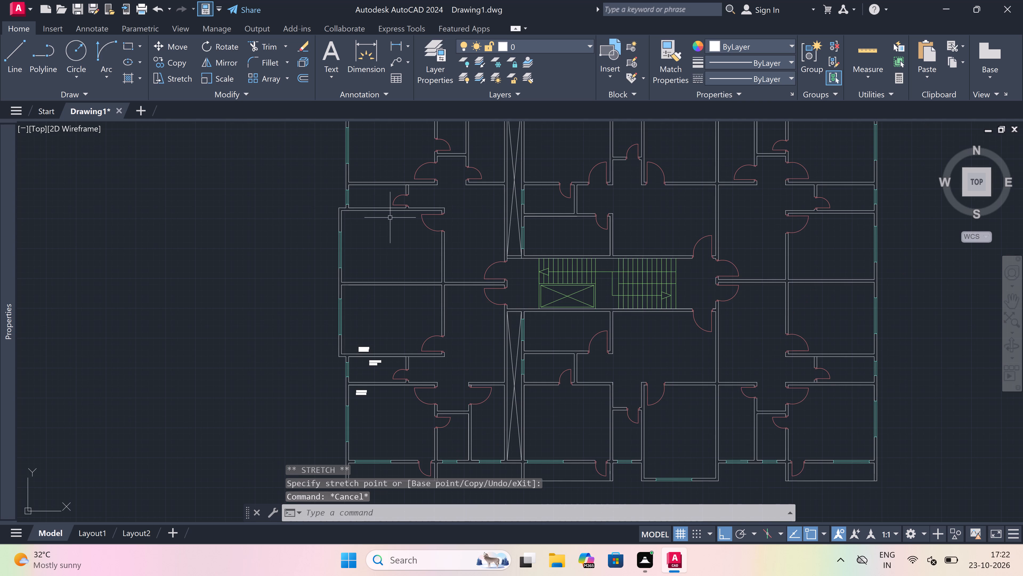
scroll(362, 178, up, 2)
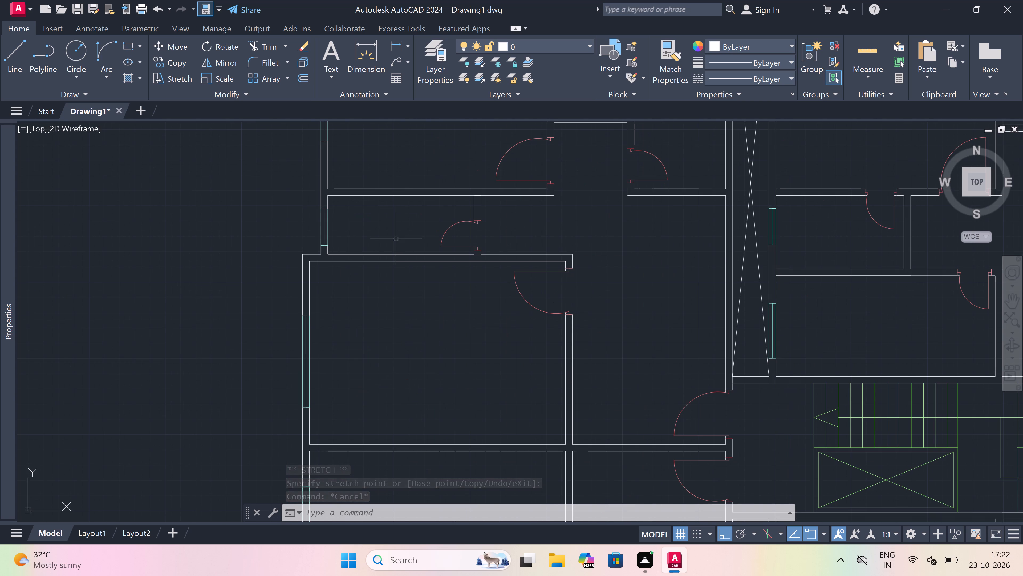
scroll(396, 239, up, 2)
text(mt)
key(space)
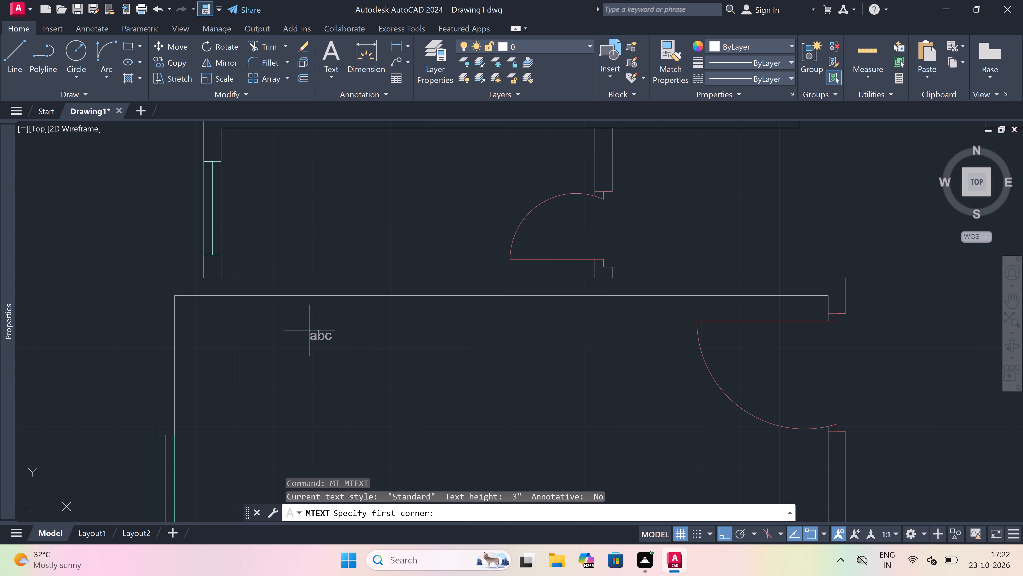
drag(310, 331, 336, 331)
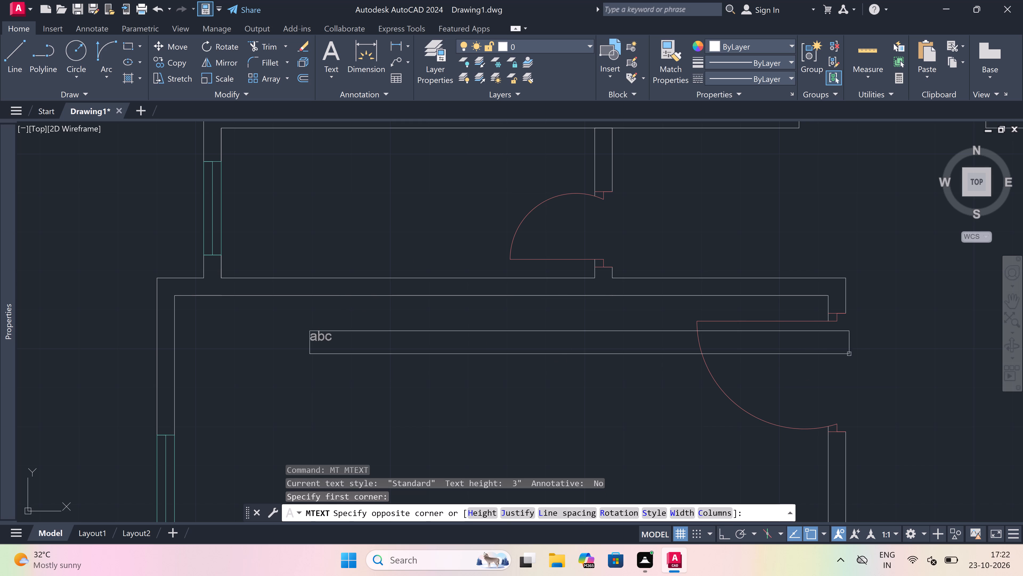
click(865, 354)
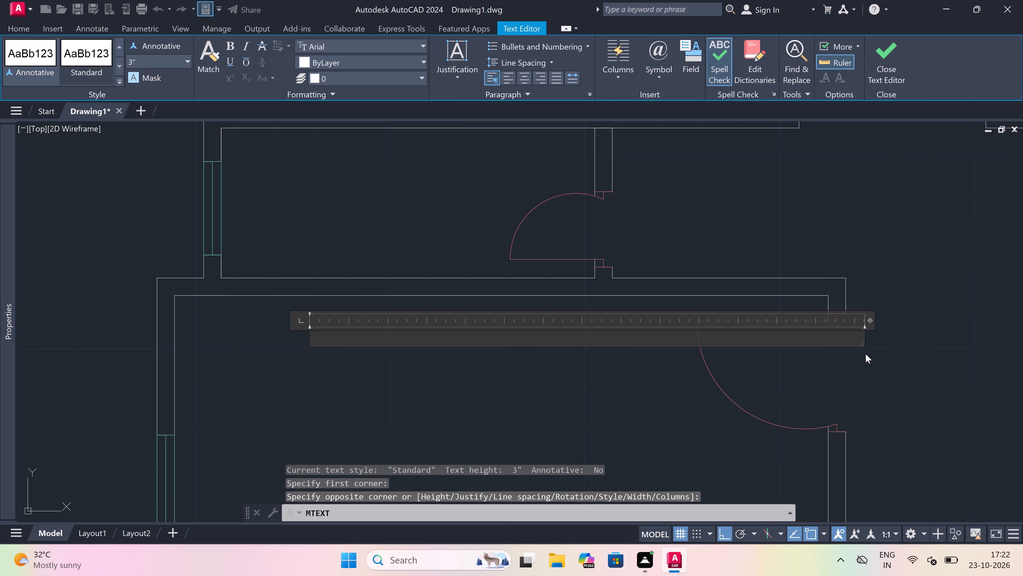
text(BEDROOM)
key(Return)
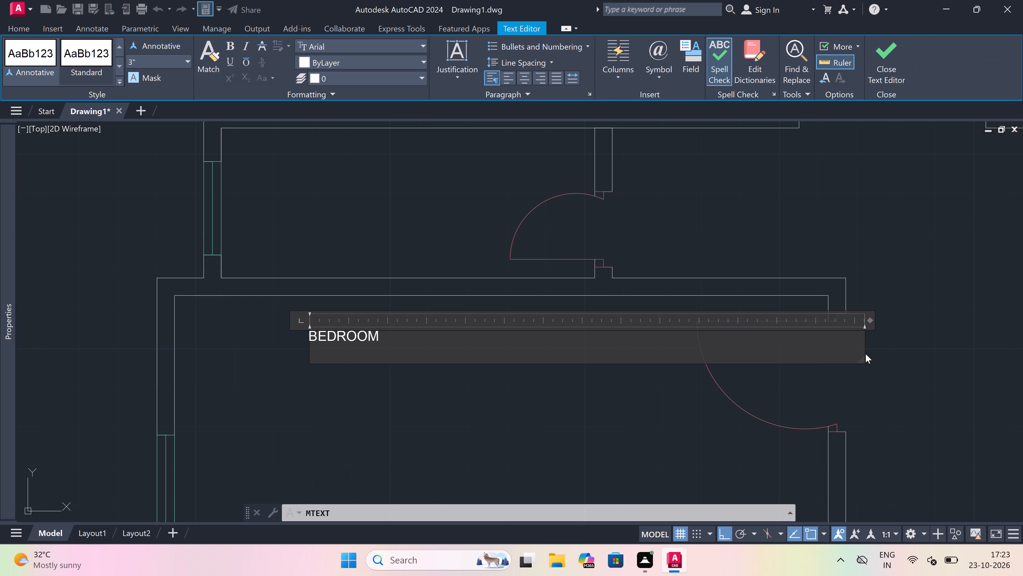
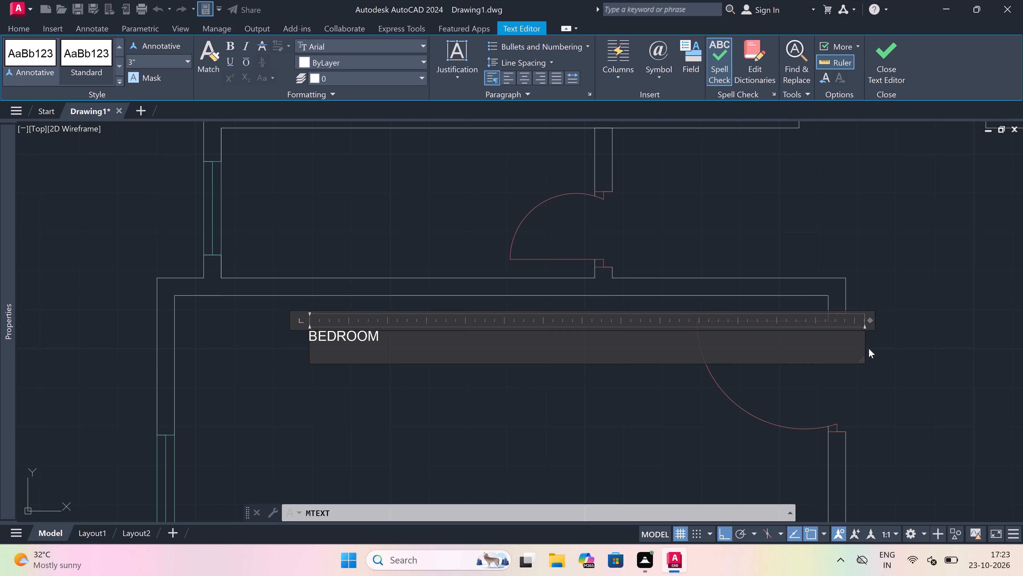
Enter the bedroom's dimensions on the label's second line, starting with 13'0"x.
text(13'0)
text("x)
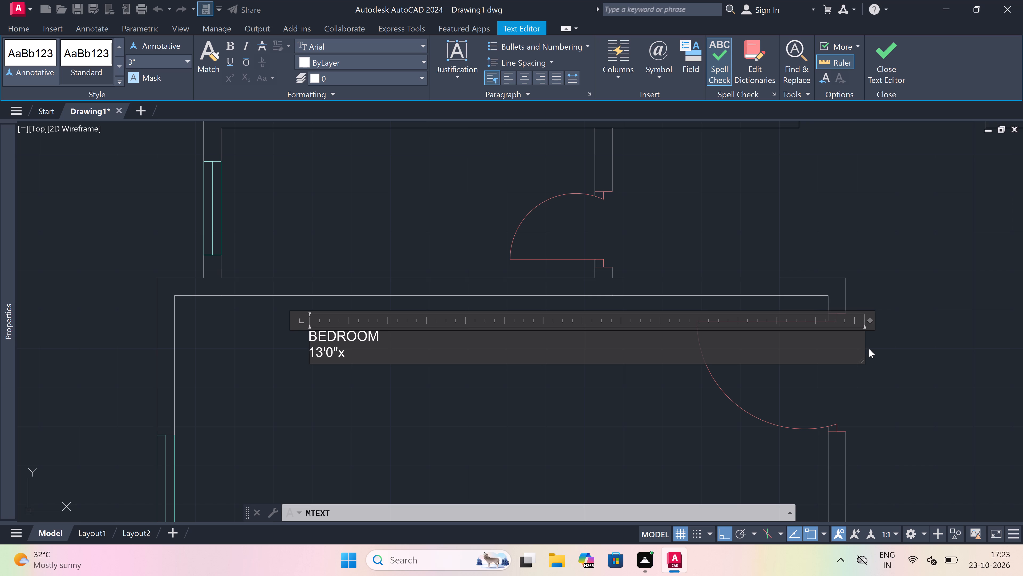
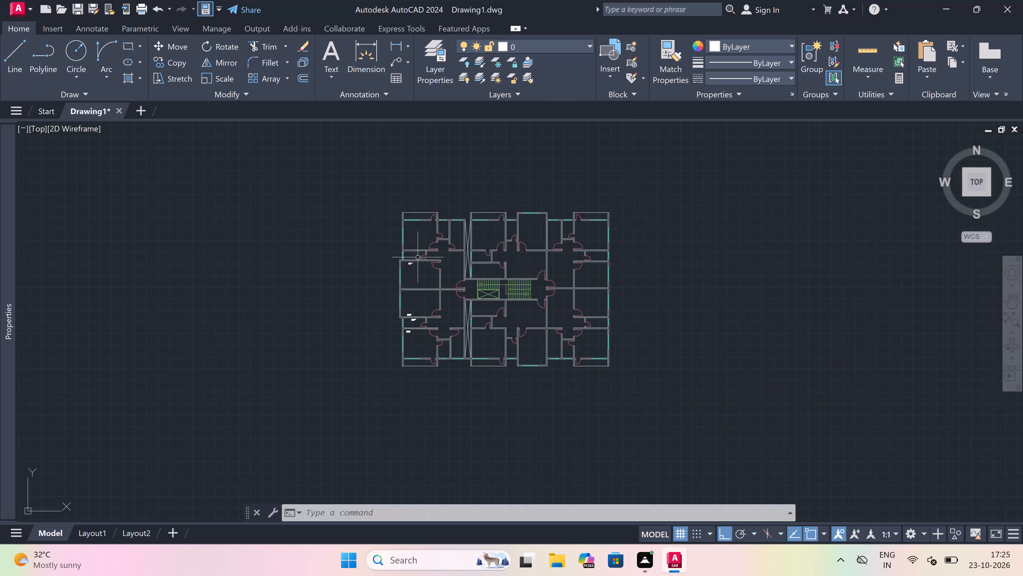
Examine the incomplete upper bedroom label and compare it with the finished label of the bedroom below.
scroll(427, 262, up, 3)
scroll(283, 276, up, 2)
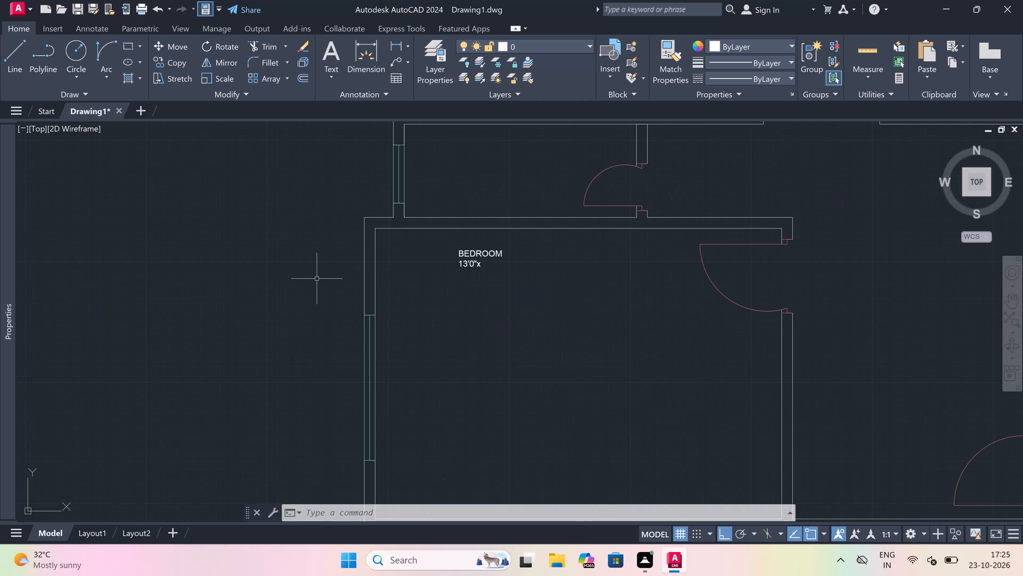
scroll(433, 260, down, 4)
scroll(518, 217, up, 2)
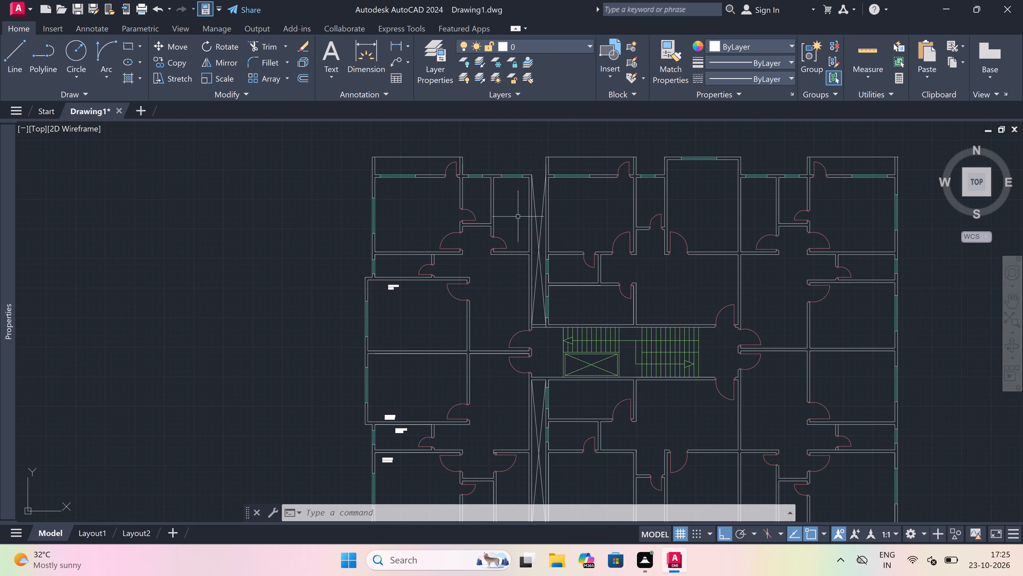
scroll(483, 206, down, 2)
scroll(466, 193, up, 3)
scroll(474, 238, down, 1)
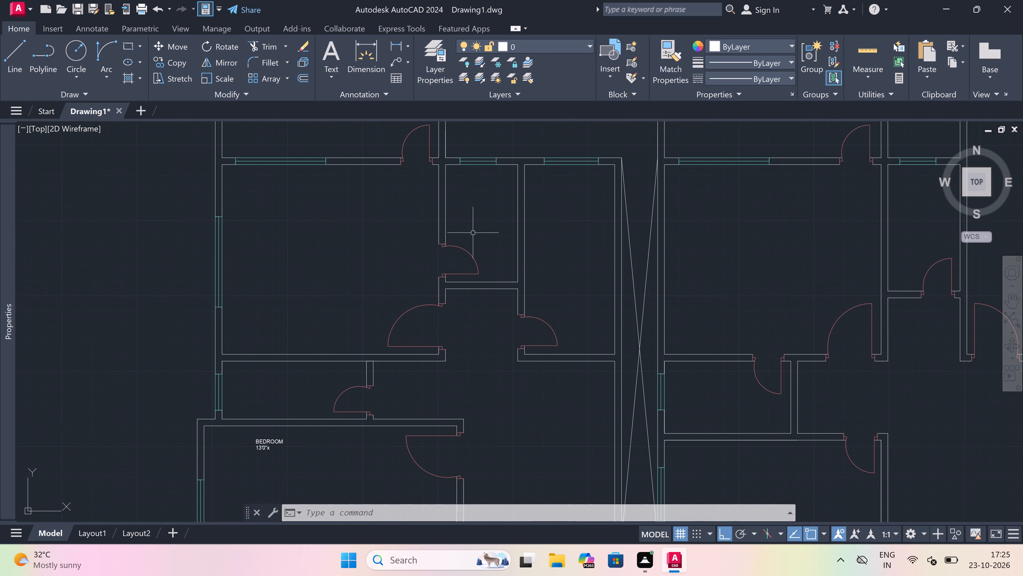
scroll(474, 238, down, 2)
scroll(426, 298, up, 3)
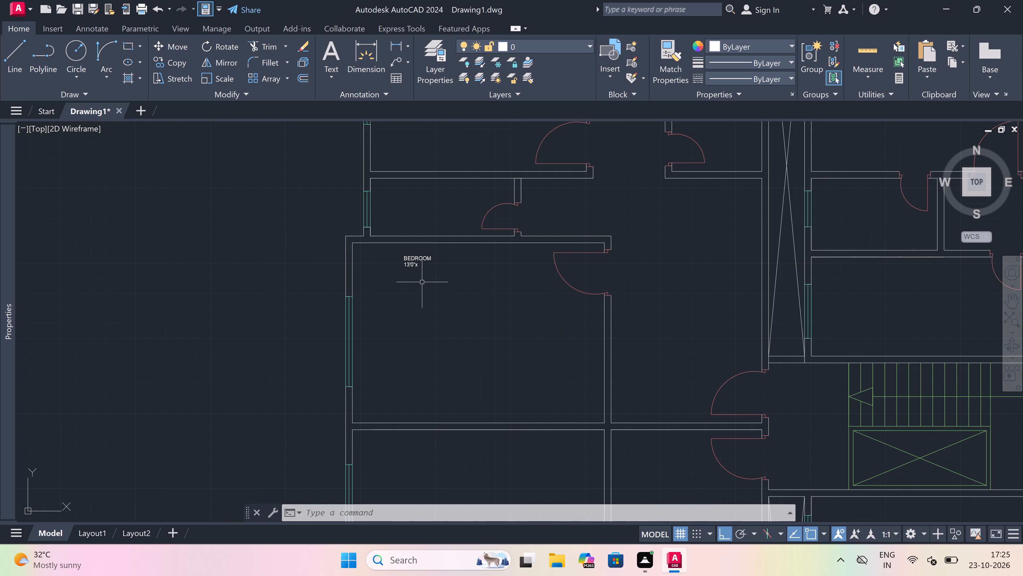
scroll(405, 267, up, 1)
scroll(405, 266, down, 2)
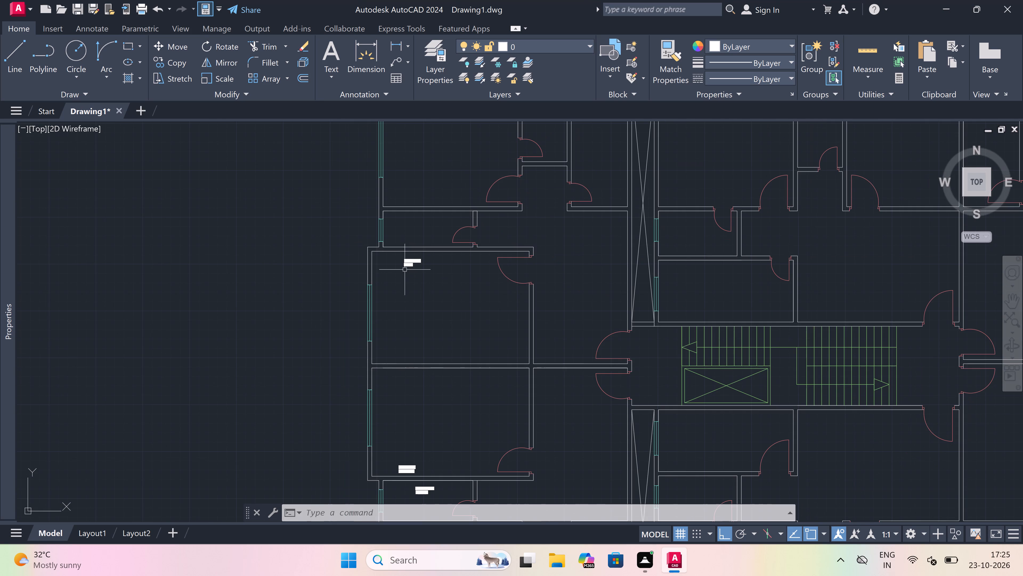
scroll(407, 450, up, 2)
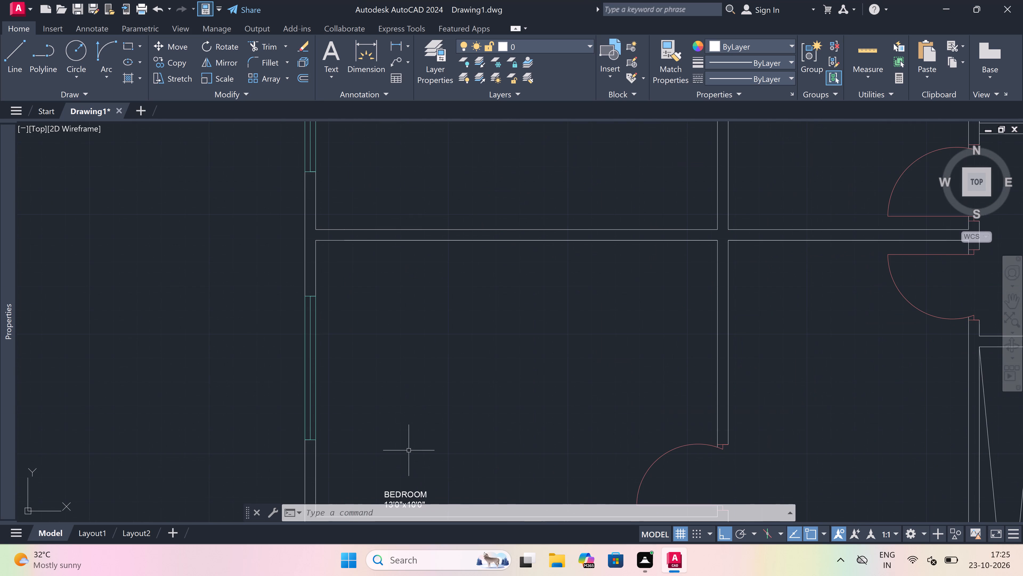
scroll(410, 449, down, 1)
scroll(392, 278, down, 1)
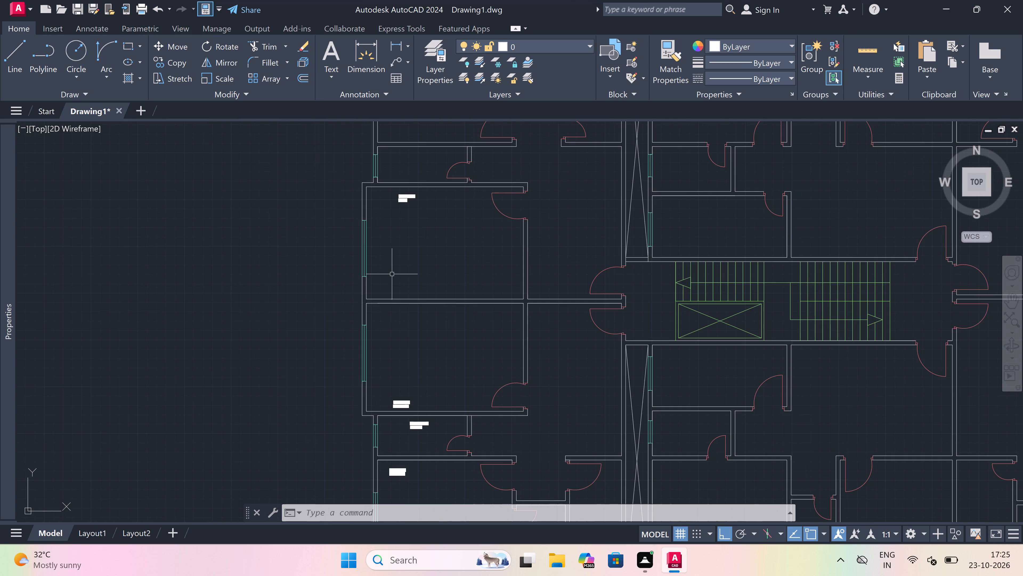
Complete the upper bedroom label's dimension line by adding 10'0" after 13'0"x.
scroll(395, 191, up, 2)
scroll(419, 206, up, 2)
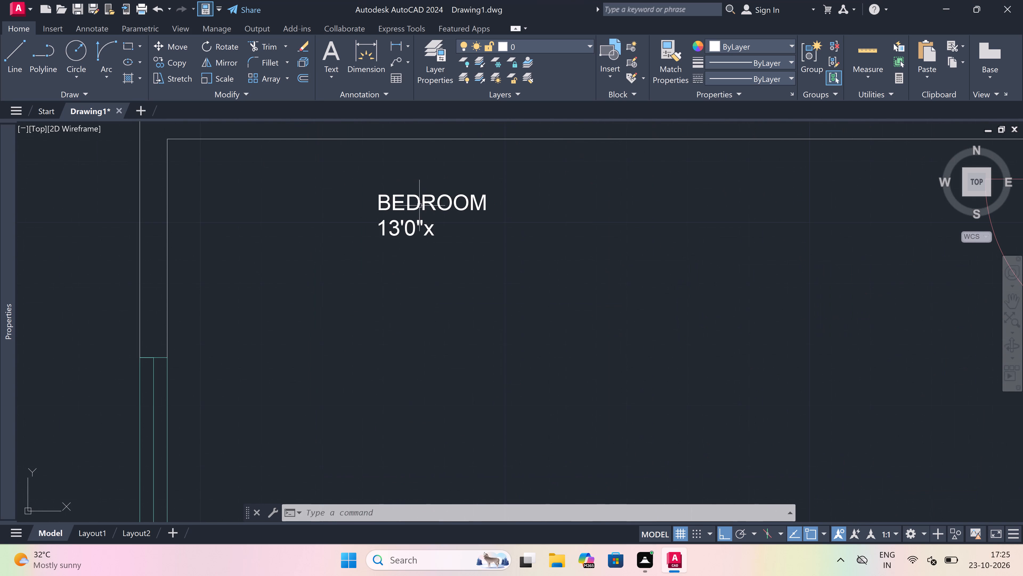
triple_click(420, 205)
click(420, 205)
click(438, 222)
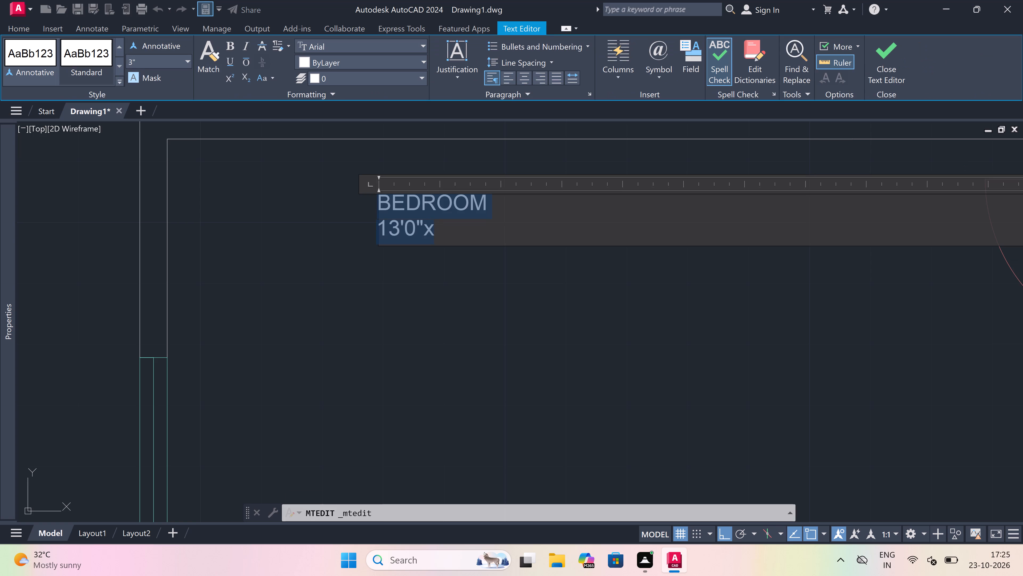
click(443, 235)
text(10'0")
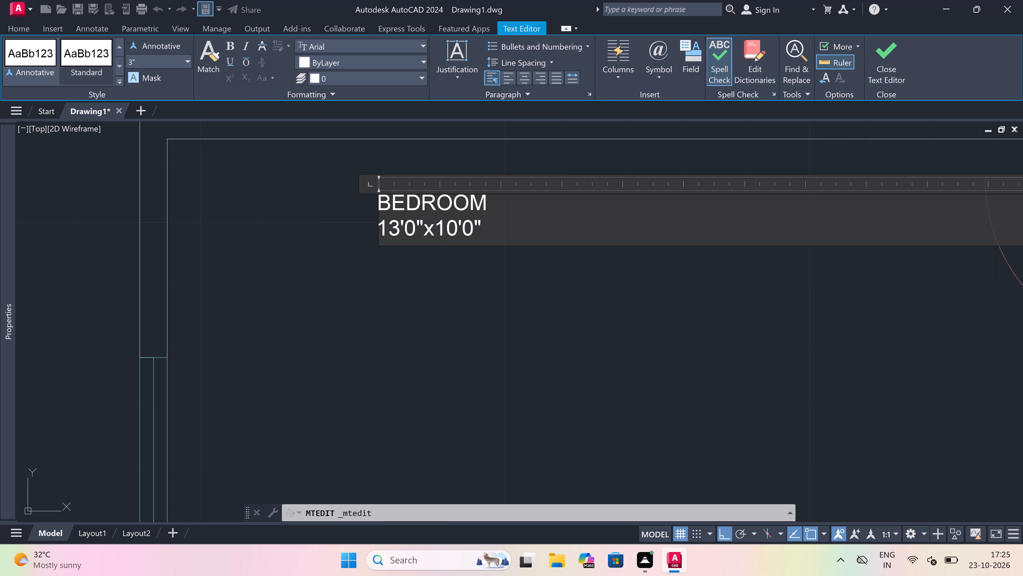
drag(441, 307, 441, 300)
Start a multiline text label in the small room directly above the upper bedroom, spanning its text box across the room.
scroll(427, 275, down, 4)
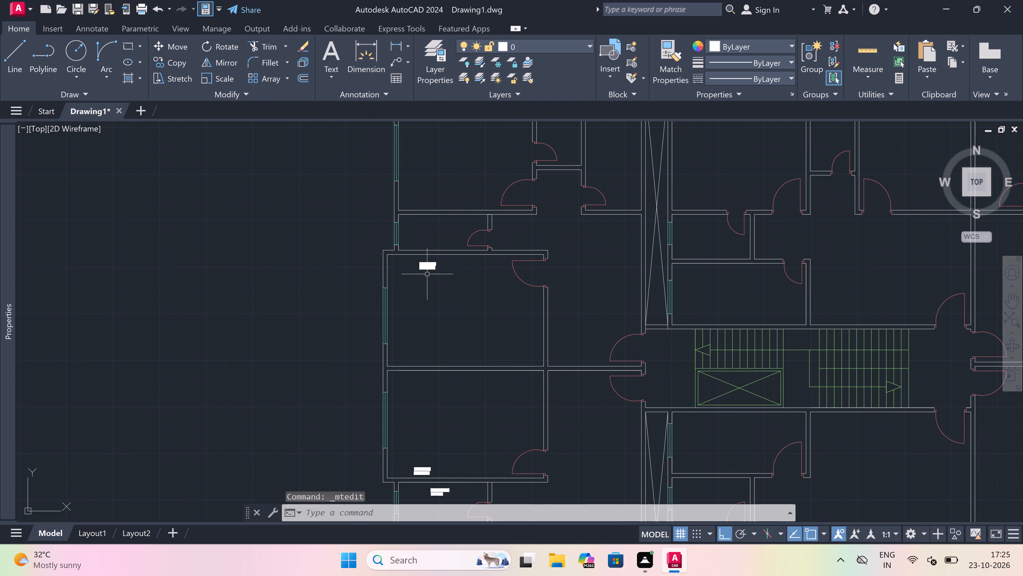
scroll(424, 225, up, 2)
key(space)
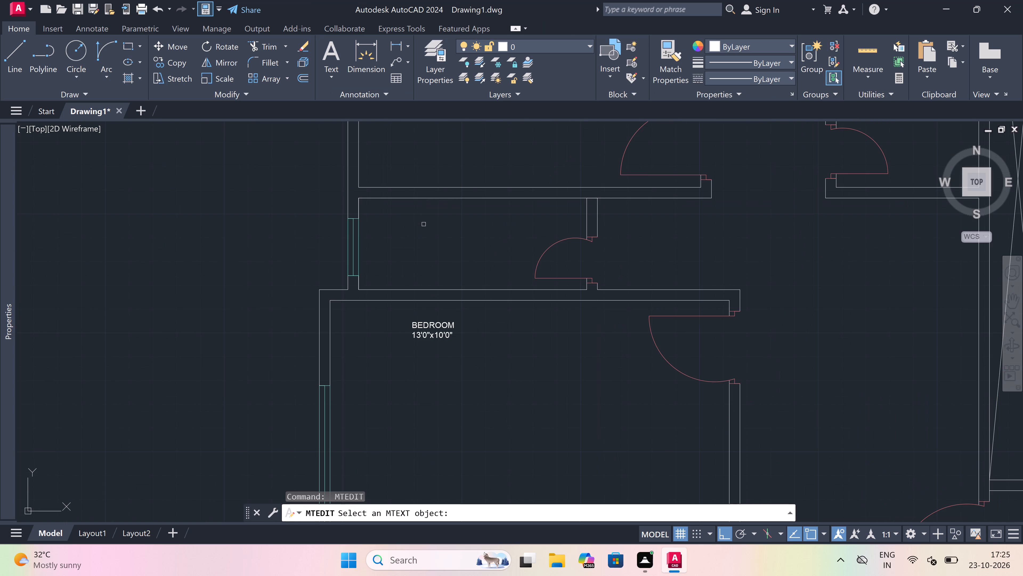
key(Escape)
text(mt)
key(space)
drag(431, 219, 439, 218)
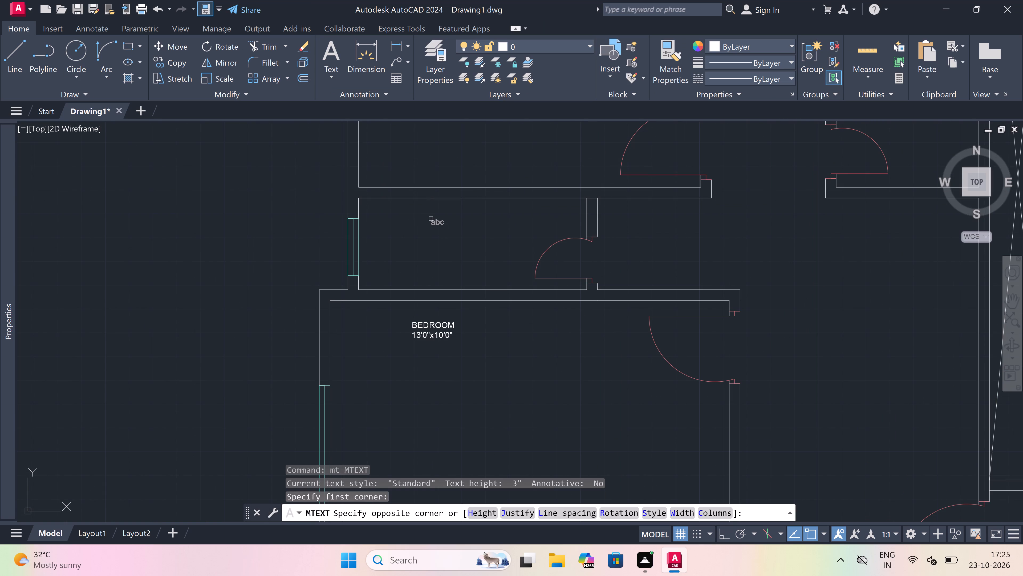
click(712, 216)
scroll(434, 210, up, 2)
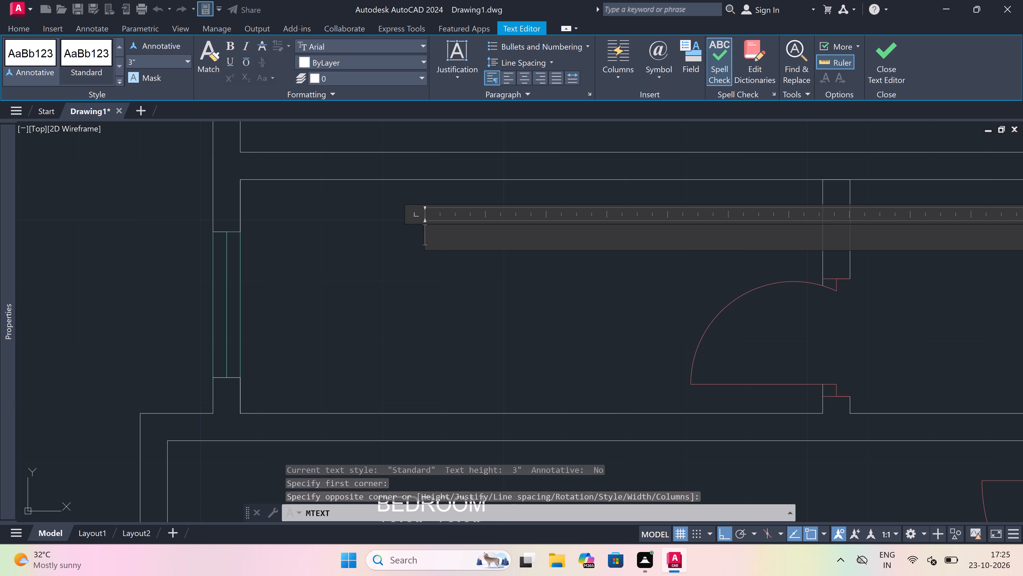
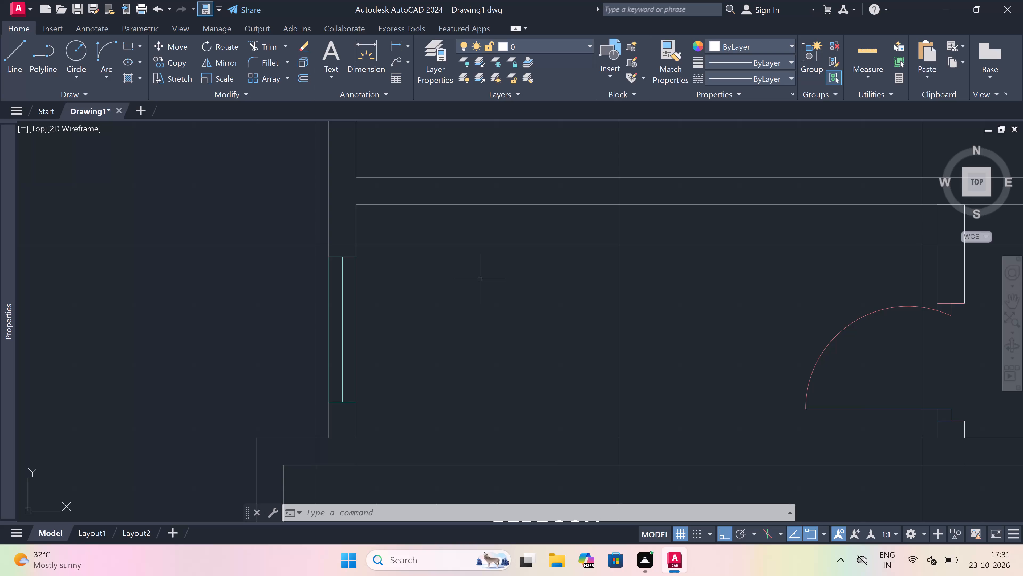
Label the small room directly above the 13'0"x10'0" bedroom with multiline text reading BATHROOM and 8'0"x3'7" on two lines.
text(mt)
key(space)
scroll(466, 301, down, 1)
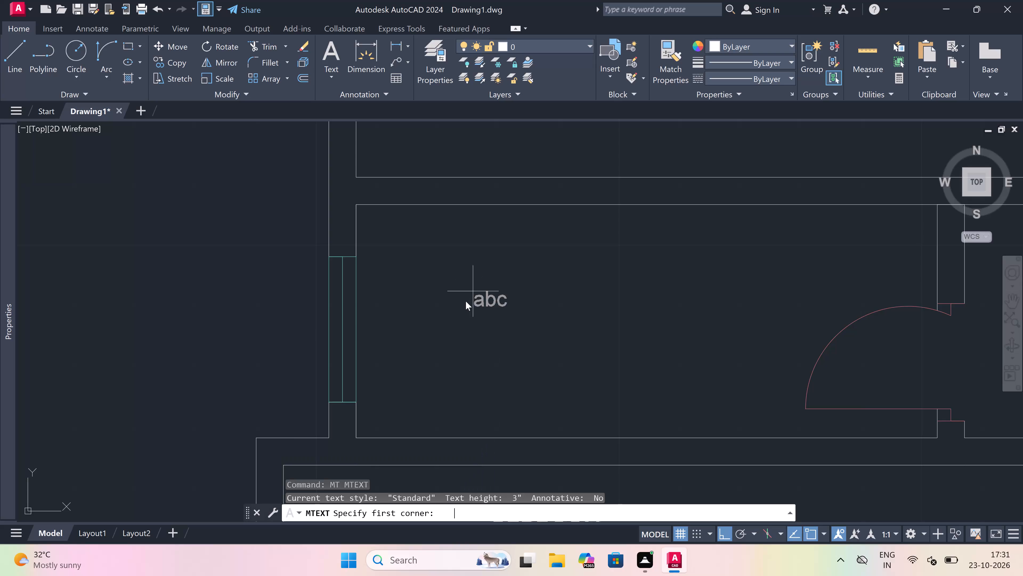
scroll(466, 301, down, 2)
scroll(482, 288, up, 2)
scroll(484, 288, down, 2)
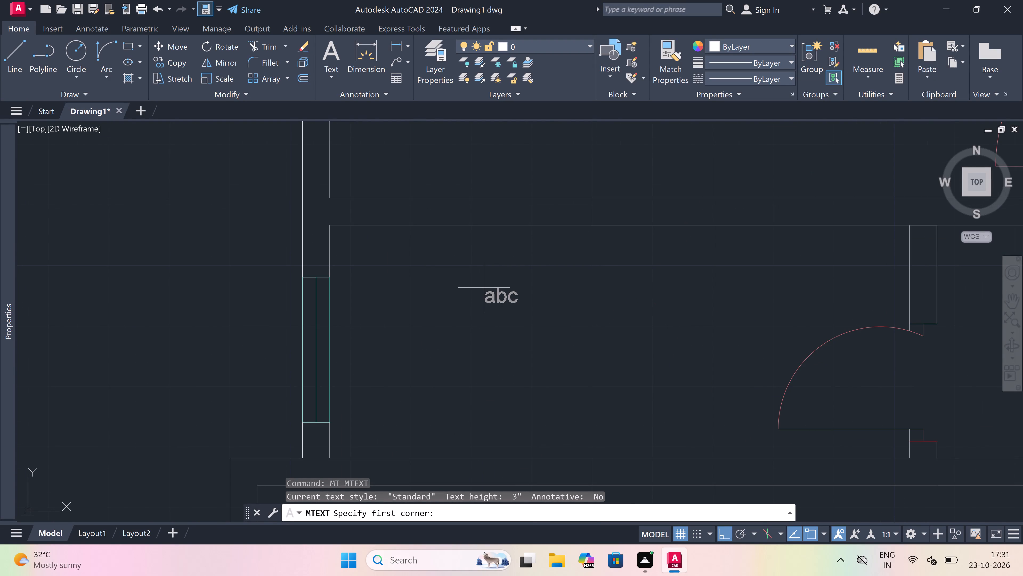
drag(494, 285, 508, 286)
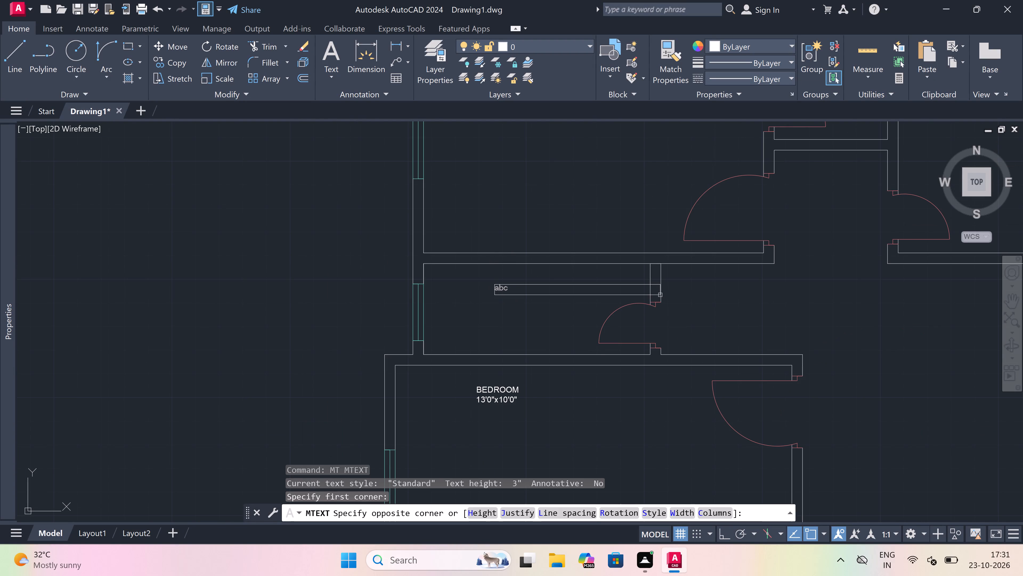
click(760, 298)
scroll(489, 279, up, 2)
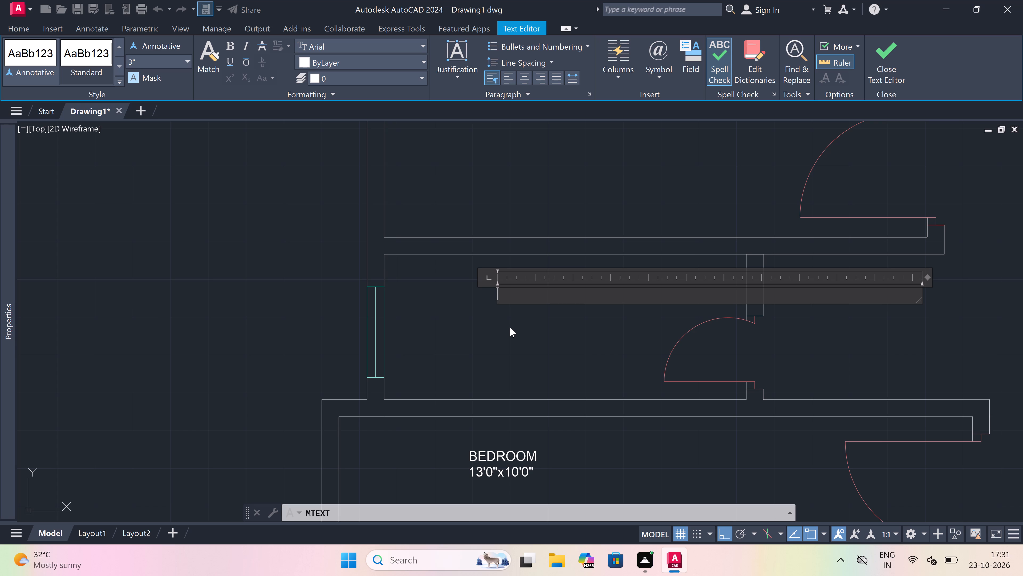
scroll(511, 324, down, 1)
scroll(511, 324, up, 1)
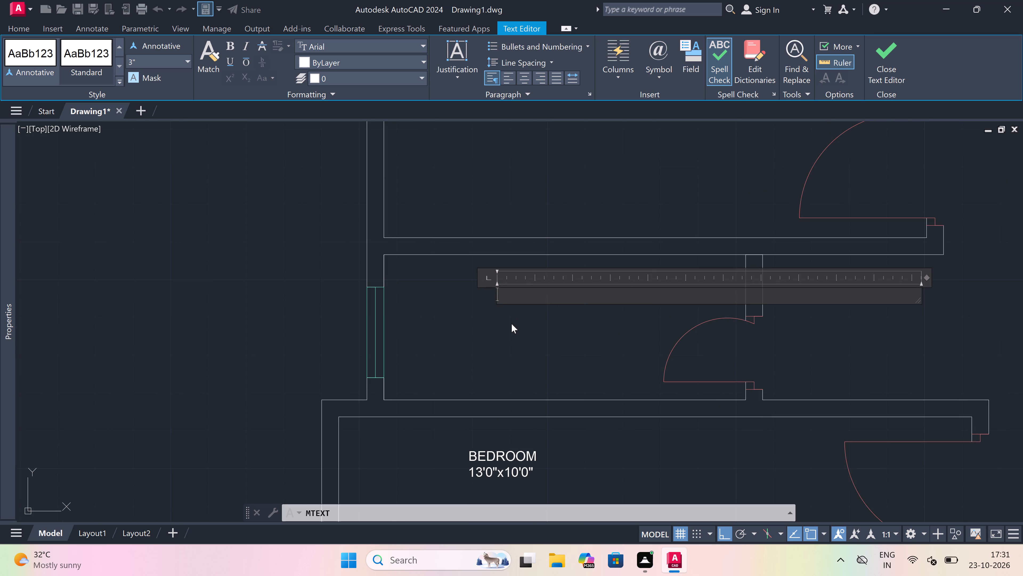
scroll(511, 324, down, 4)
scroll(511, 324, up, 1)
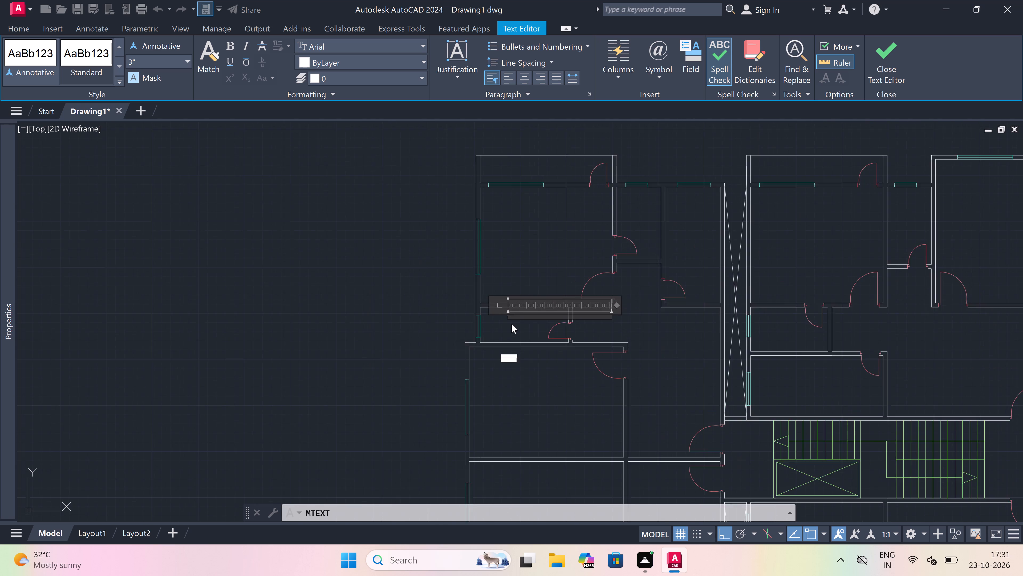
scroll(511, 324, up, 2)
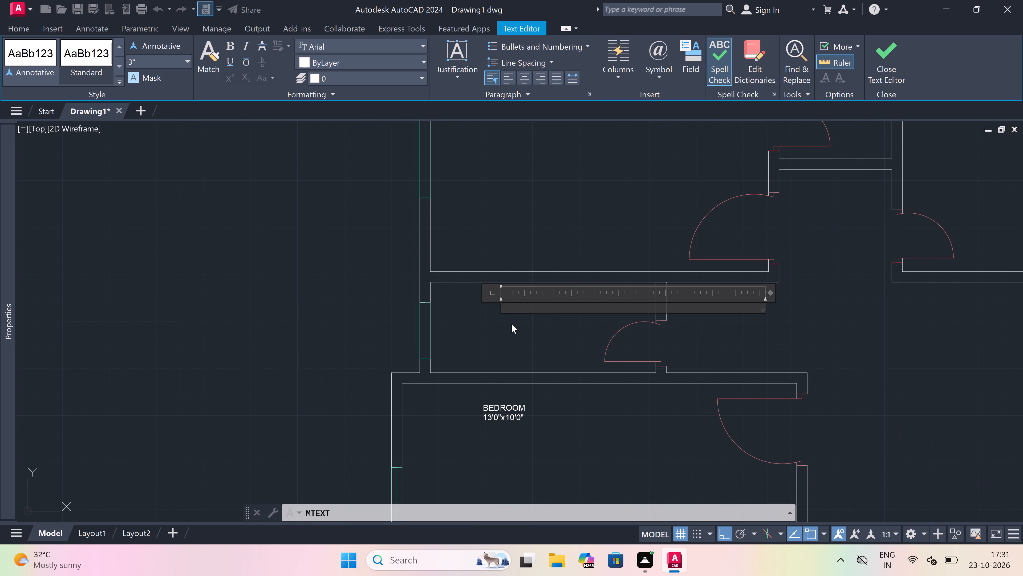
scroll(511, 324, up, 1)
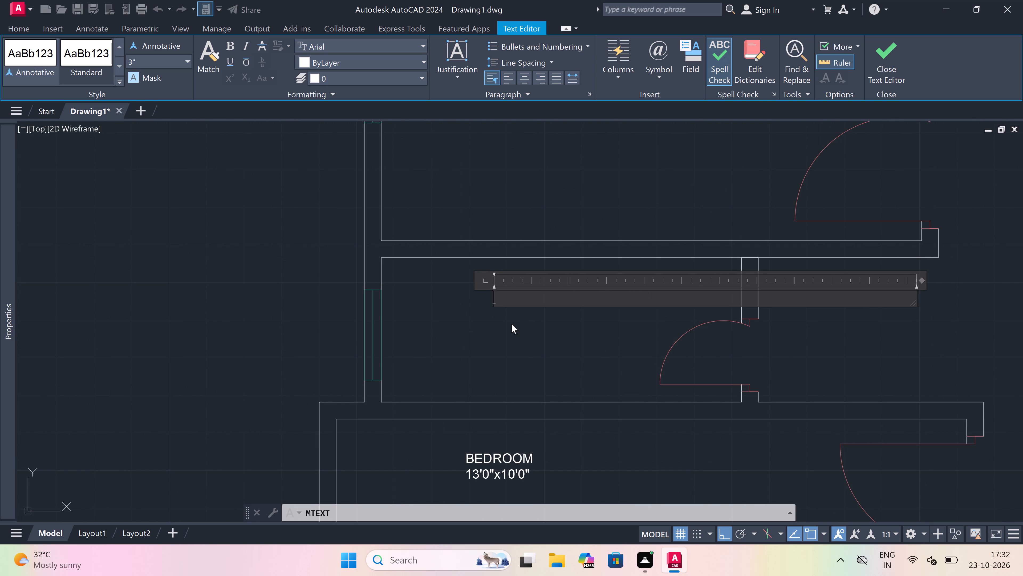
text(BATHROOM)
key(Return)
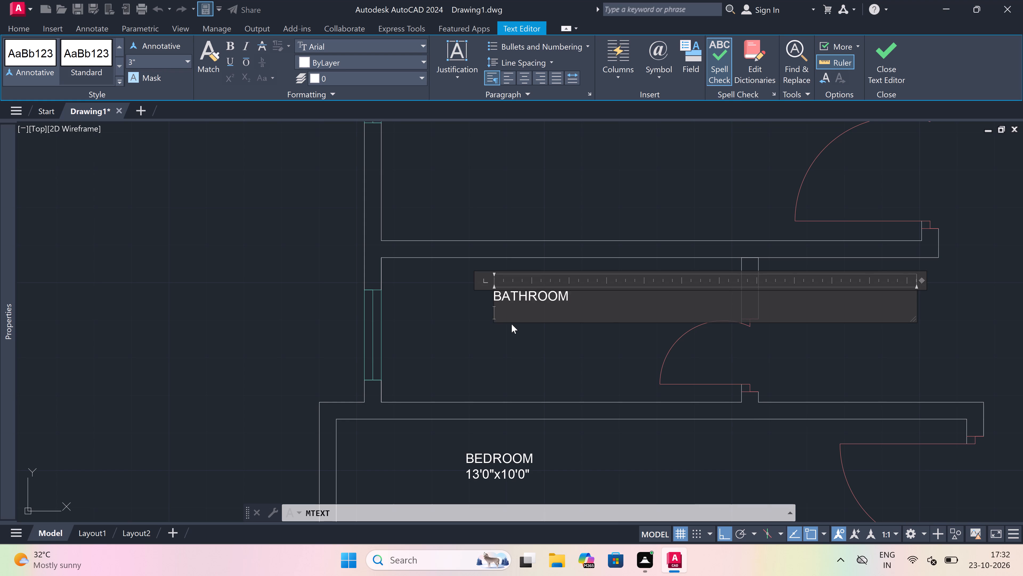
text(8'0)
text("x)
text(3'7)
key(shift+quotedbl)
click(508, 339)
Add a two-line multiline text label reading BEDROOM and 12'0"x10'6" in the large room directly above the 8'0"x3'7" bathroom.
scroll(504, 314, down, 5)
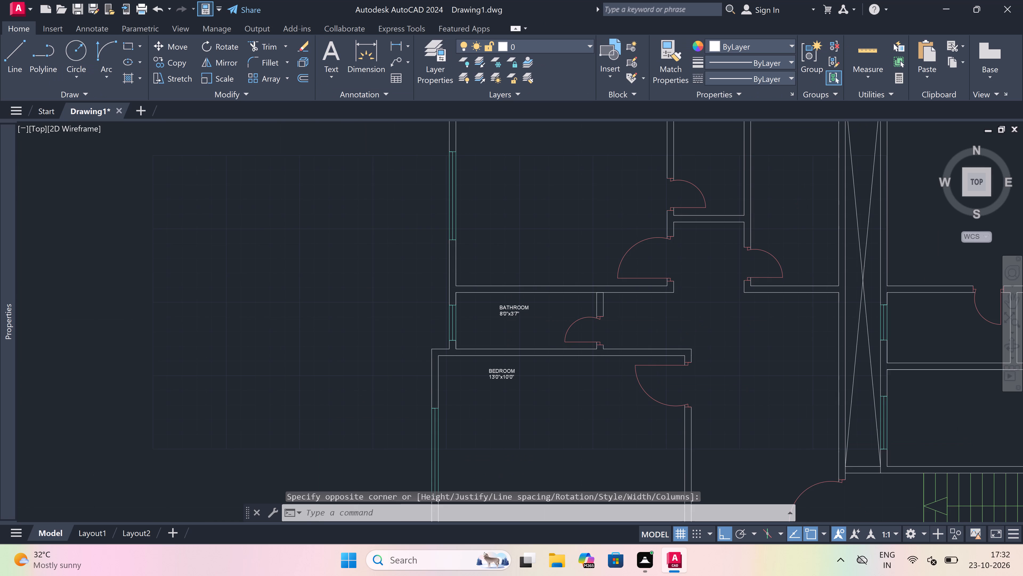
scroll(504, 314, down, 3)
scroll(508, 300, up, 4)
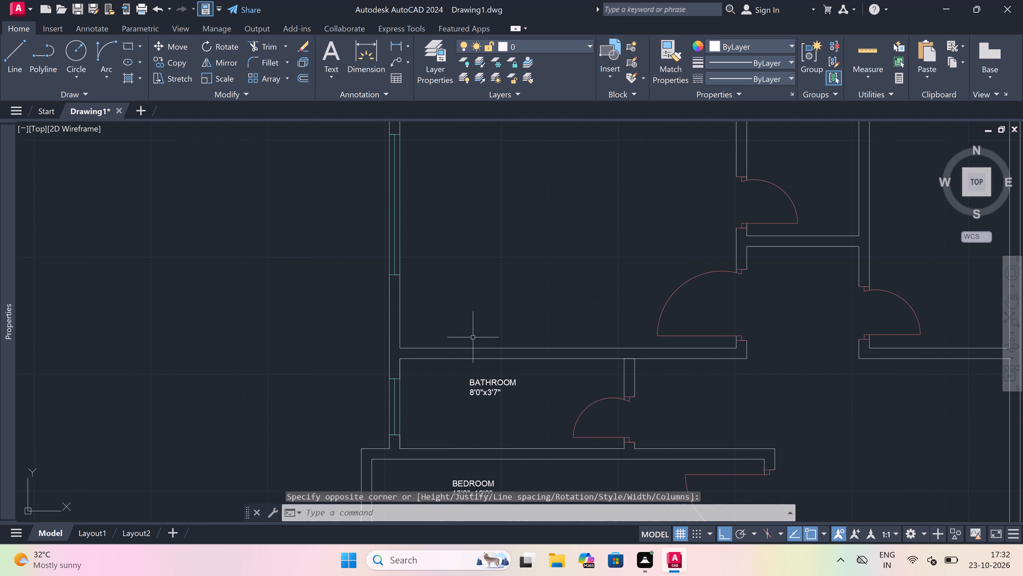
key(space)
scroll(473, 337, up, 1)
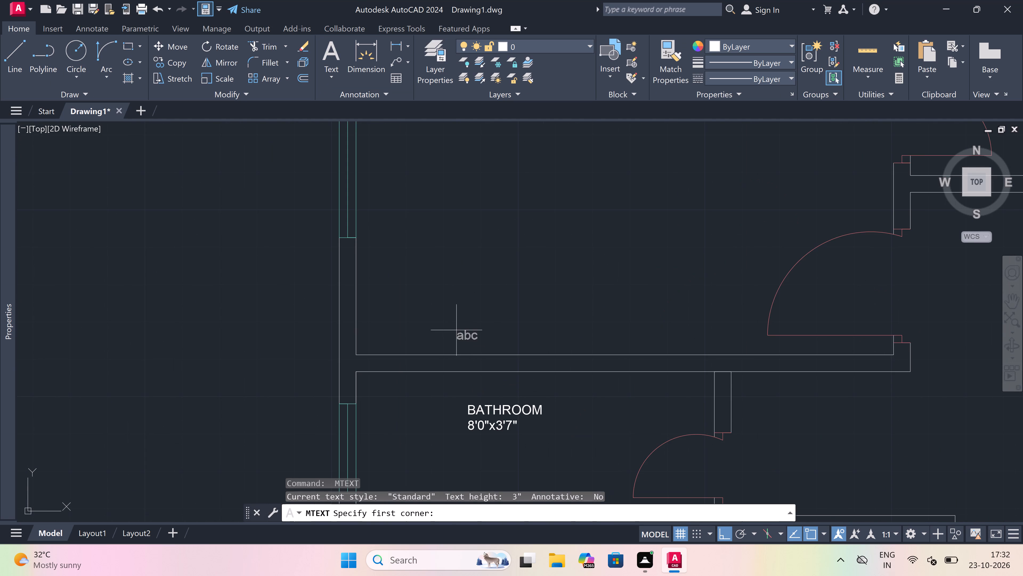
drag(414, 310, 447, 314)
click(833, 302)
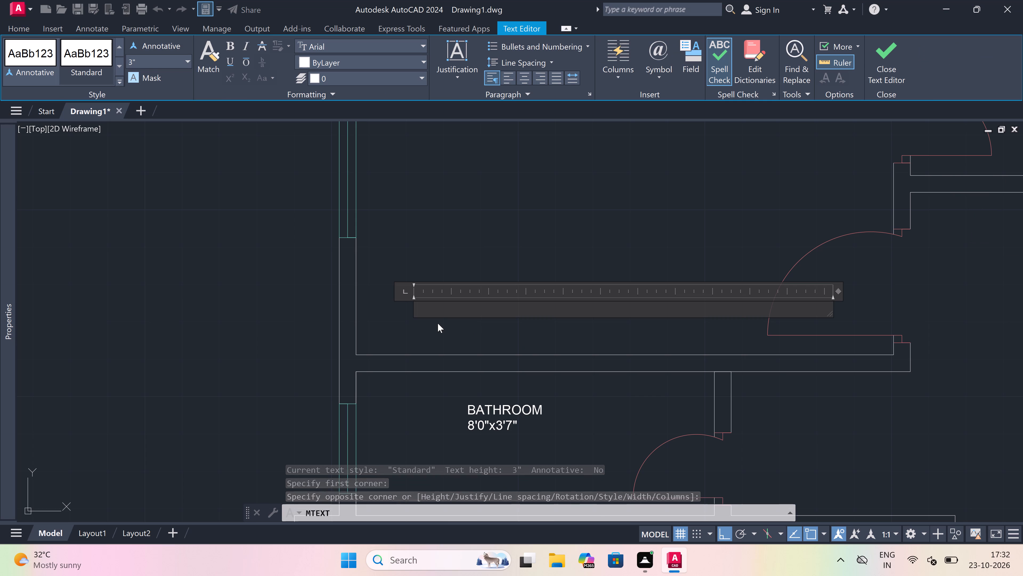
text(BEDROOM)
key(Return)
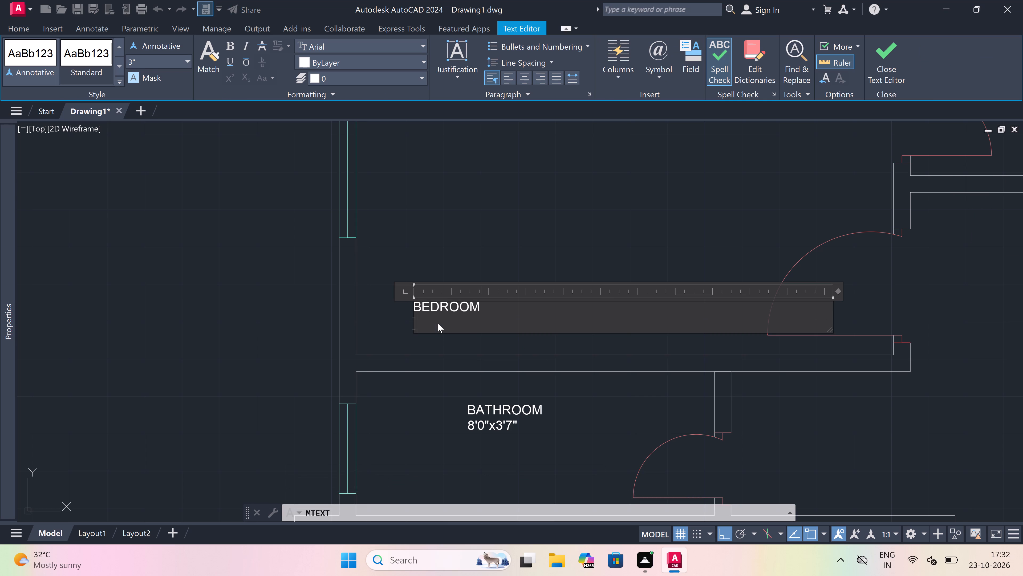
text(12'0)
key(shift+quotedbl)
key(x)
text(10'6)
key(shift+quotedbl)
click(392, 315)
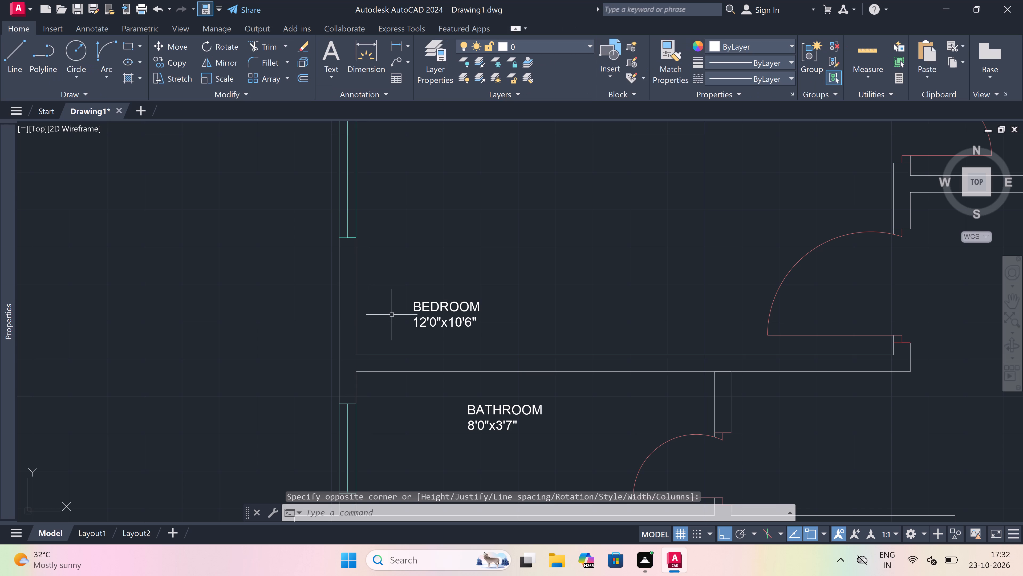
Start a multiline text box in the small upper room immediately east of the 12'0"x10'6" bedroom.
scroll(397, 298, down, 2)
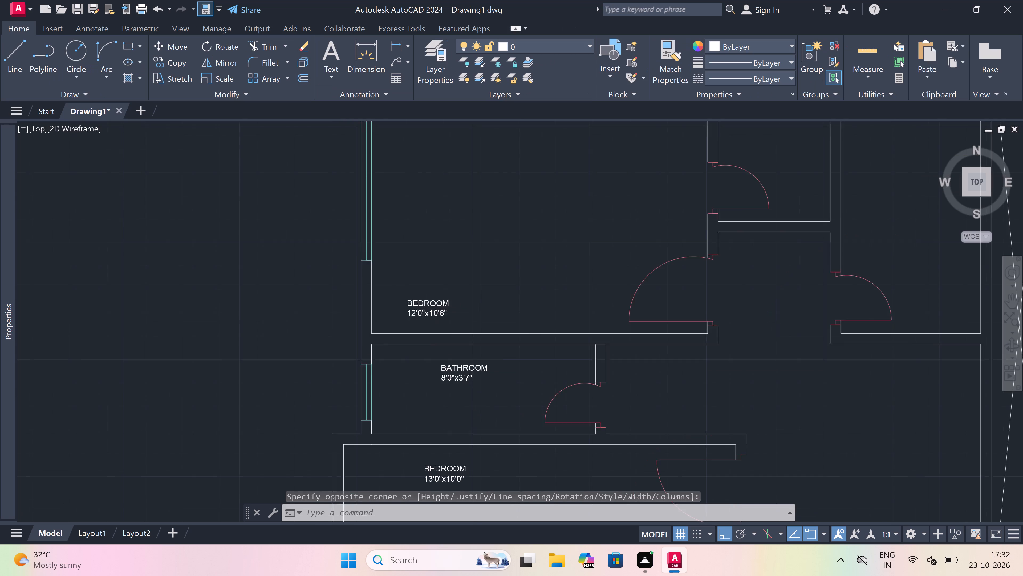
scroll(405, 299, down, 3)
scroll(458, 265, up, 2)
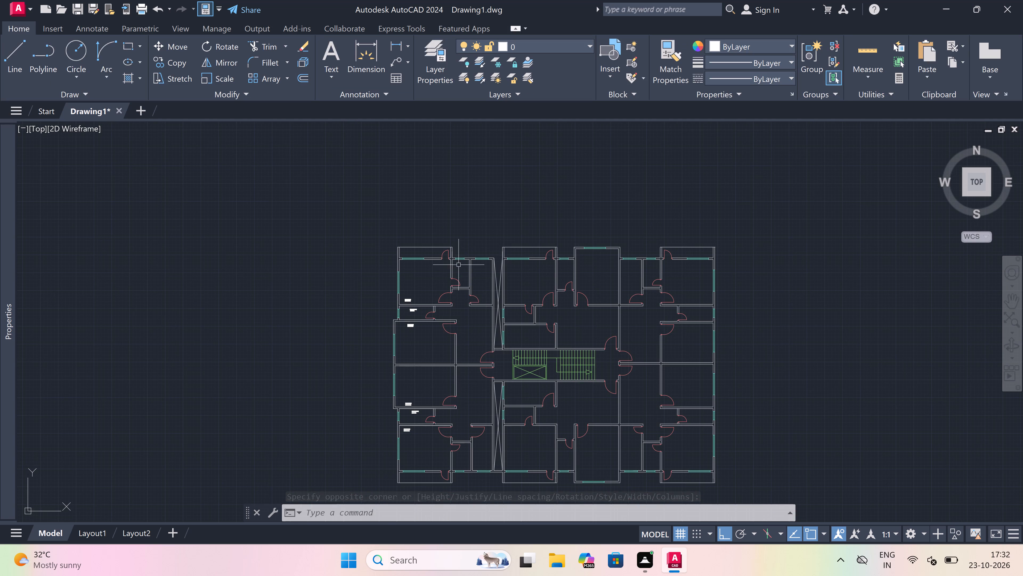
scroll(458, 265, up, 2)
key(space)
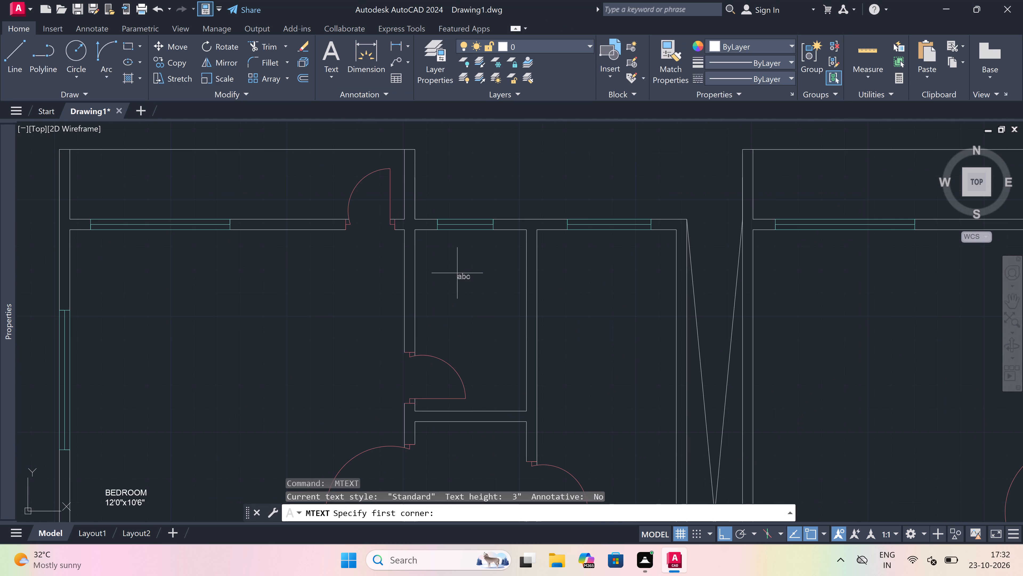
scroll(457, 273, down, 2)
scroll(452, 291, up, 4)
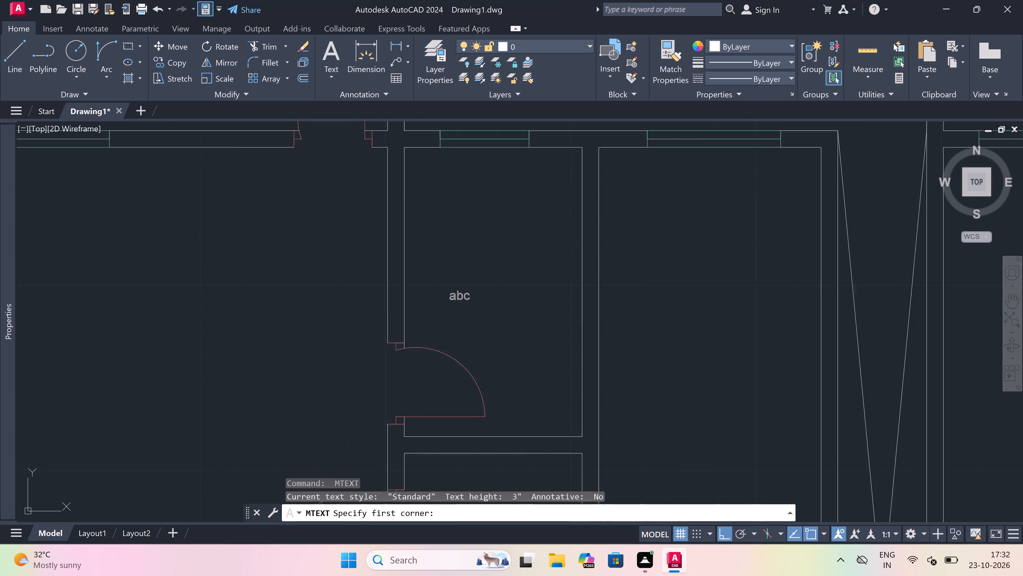
drag(407, 281, 423, 281)
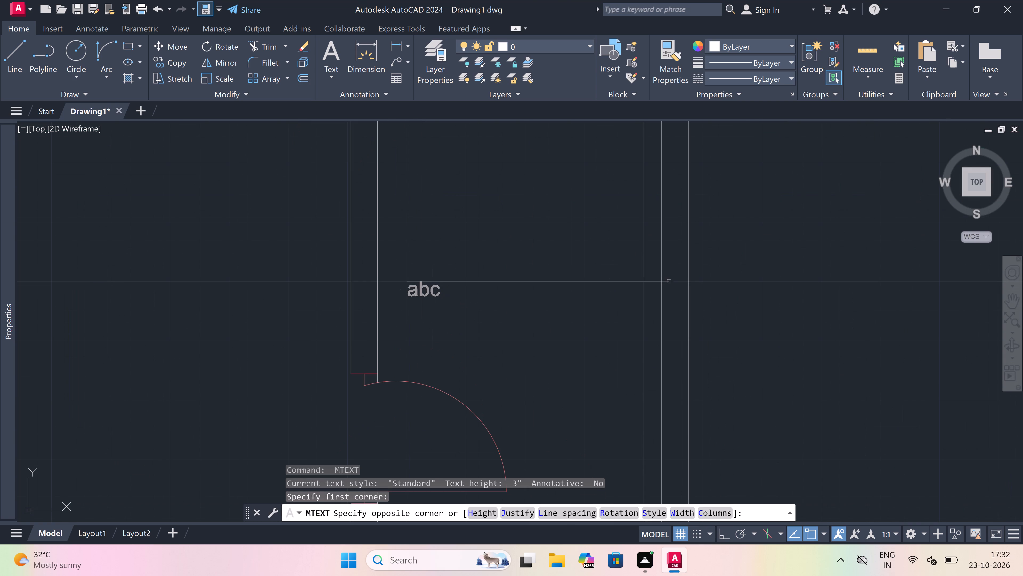
click(770, 279)
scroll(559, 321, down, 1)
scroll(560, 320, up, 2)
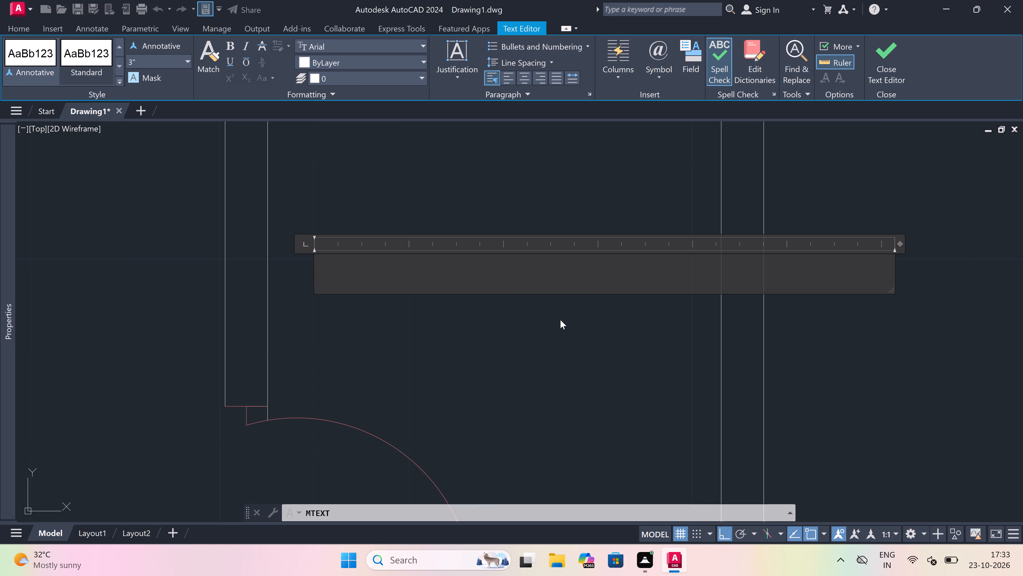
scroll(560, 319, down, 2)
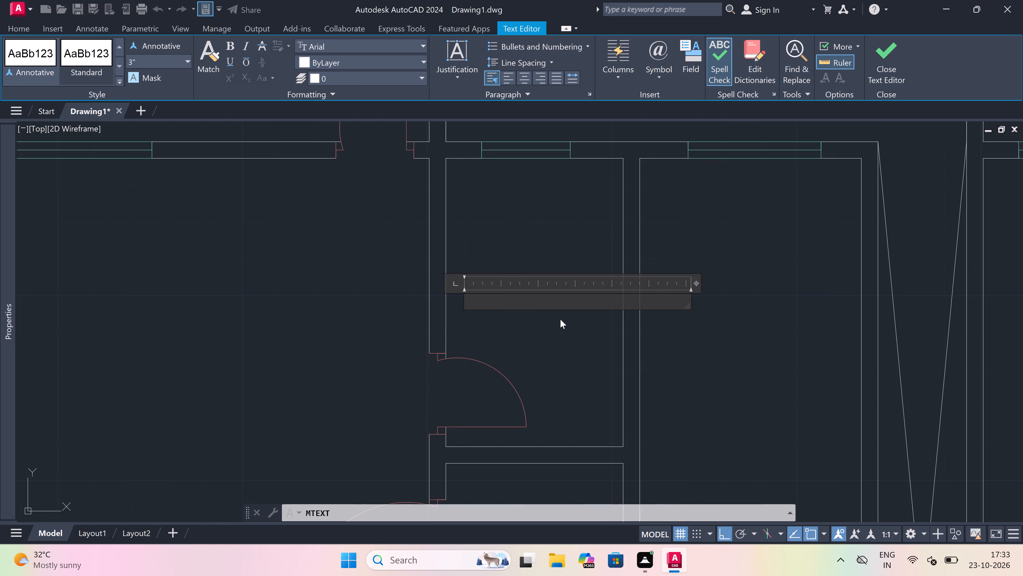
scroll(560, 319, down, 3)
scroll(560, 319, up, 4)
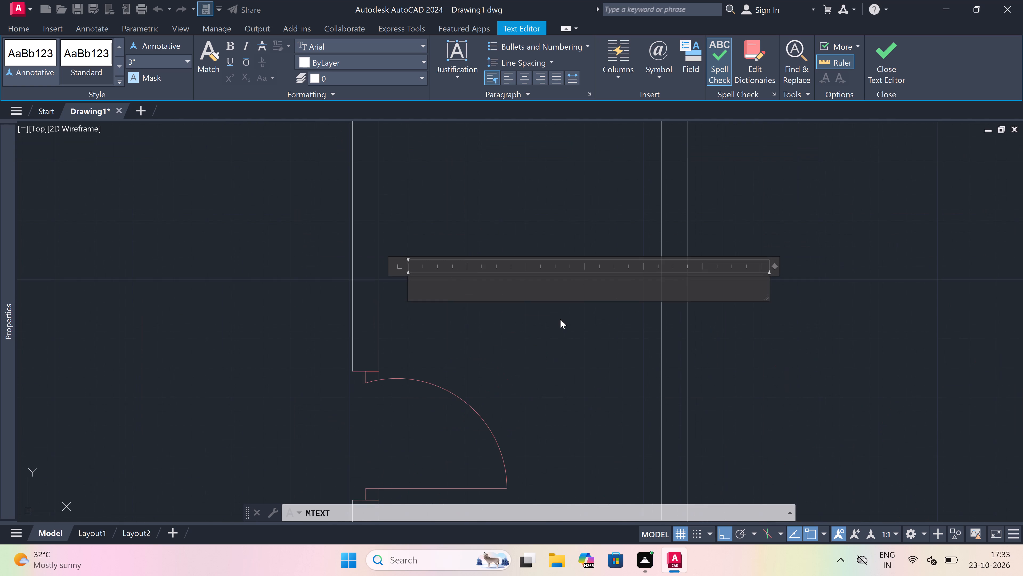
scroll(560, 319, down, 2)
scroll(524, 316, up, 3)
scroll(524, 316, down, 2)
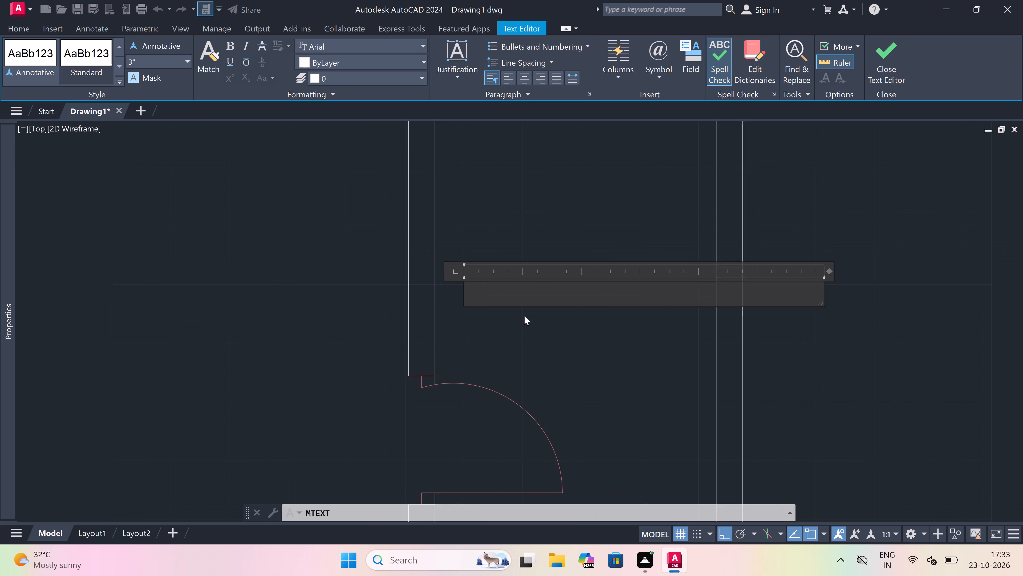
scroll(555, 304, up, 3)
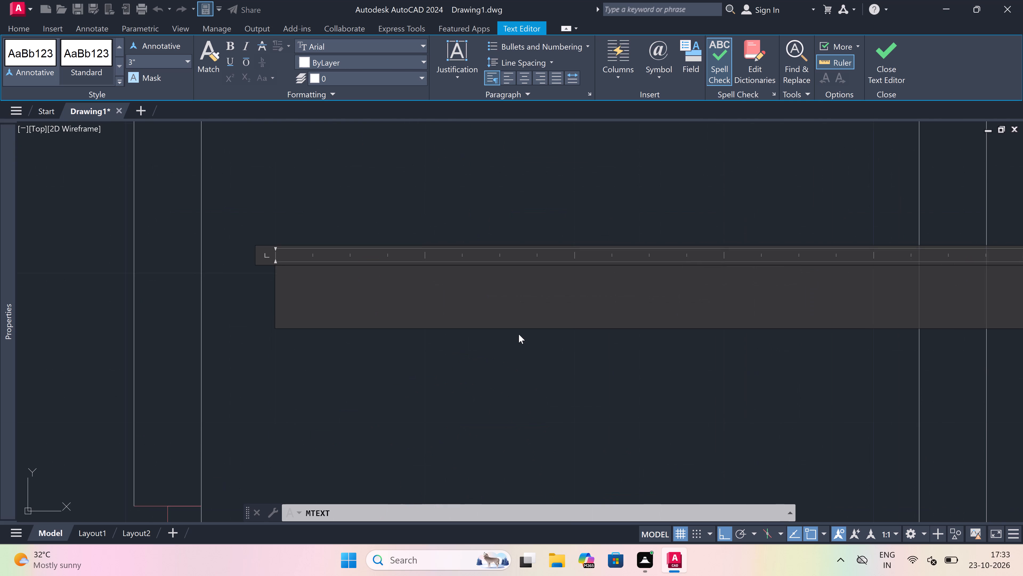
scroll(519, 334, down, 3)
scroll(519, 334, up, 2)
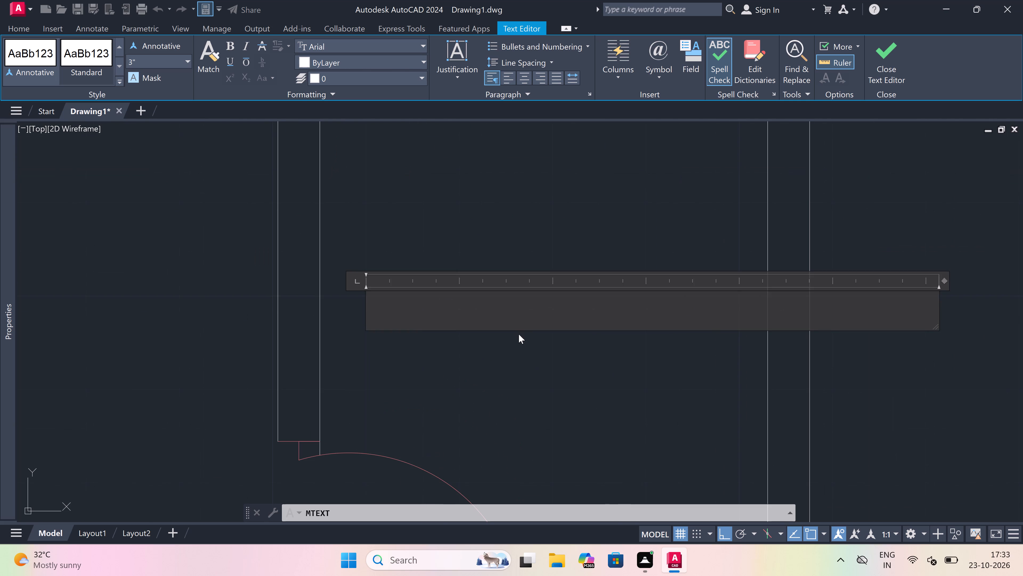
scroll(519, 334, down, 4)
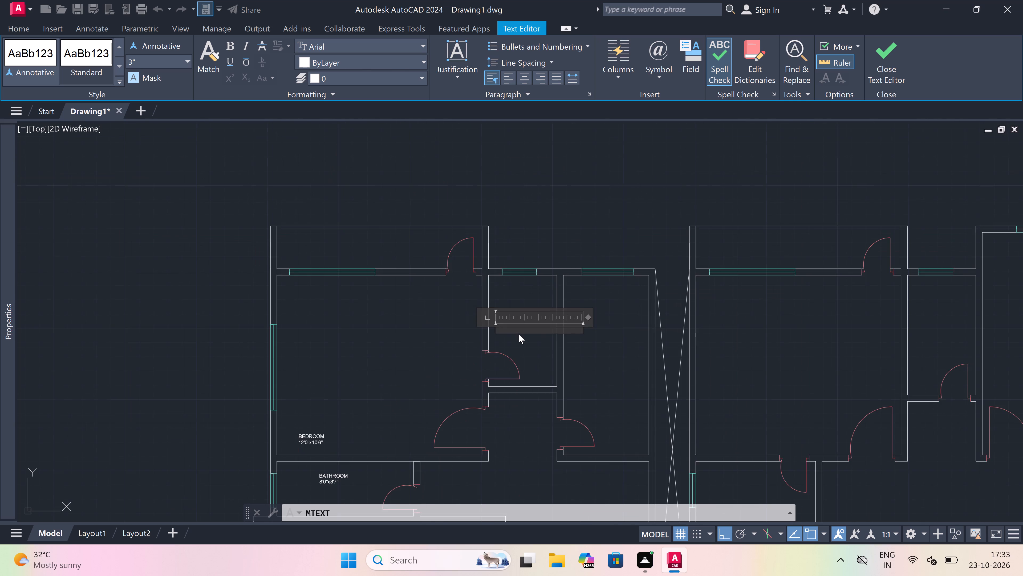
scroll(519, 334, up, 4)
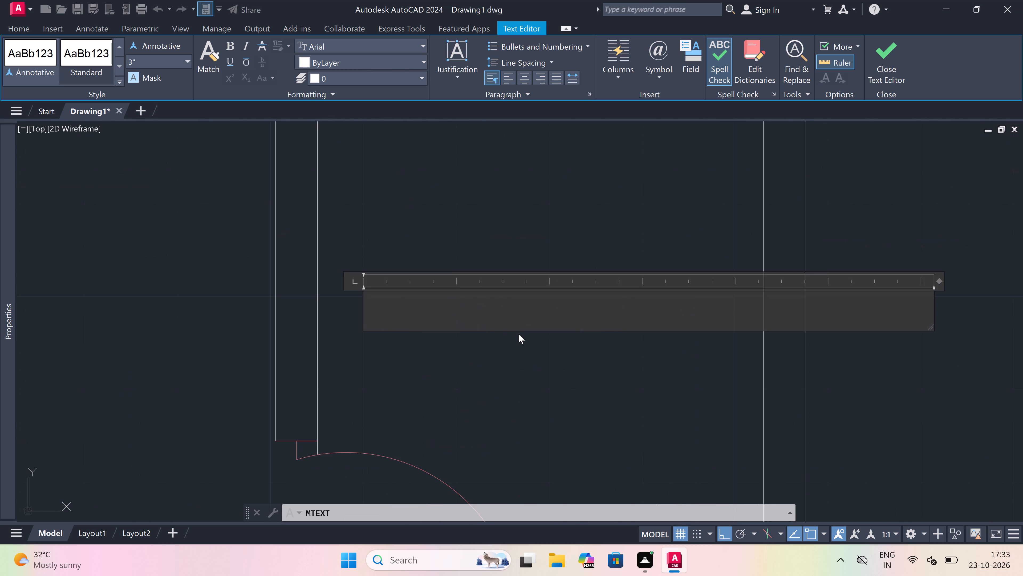
Fill the open text box with BATHROOM and 6'6"x4'0" on two lines and finish the label.
text(BA)
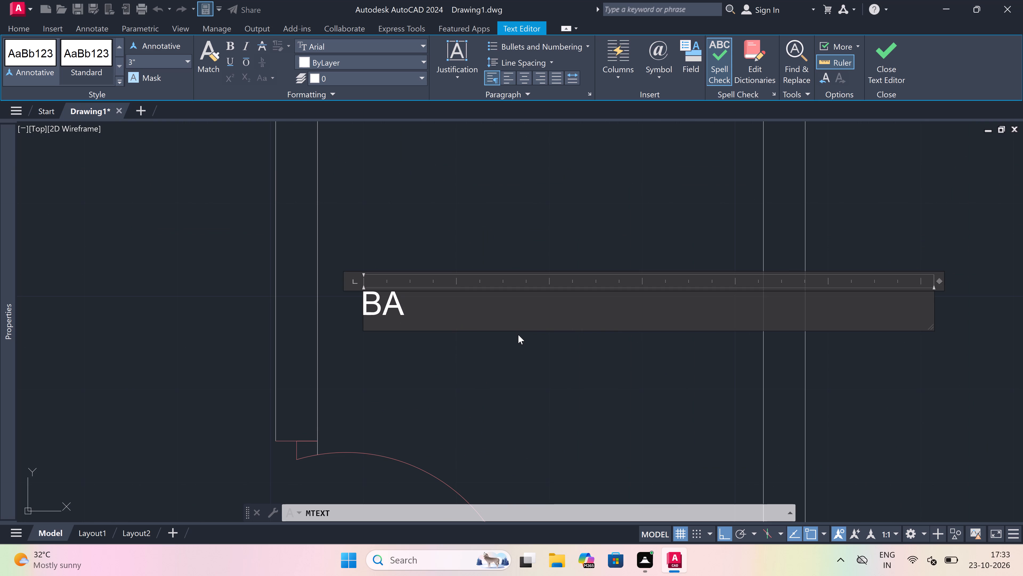
text(THROOM)
key(Return)
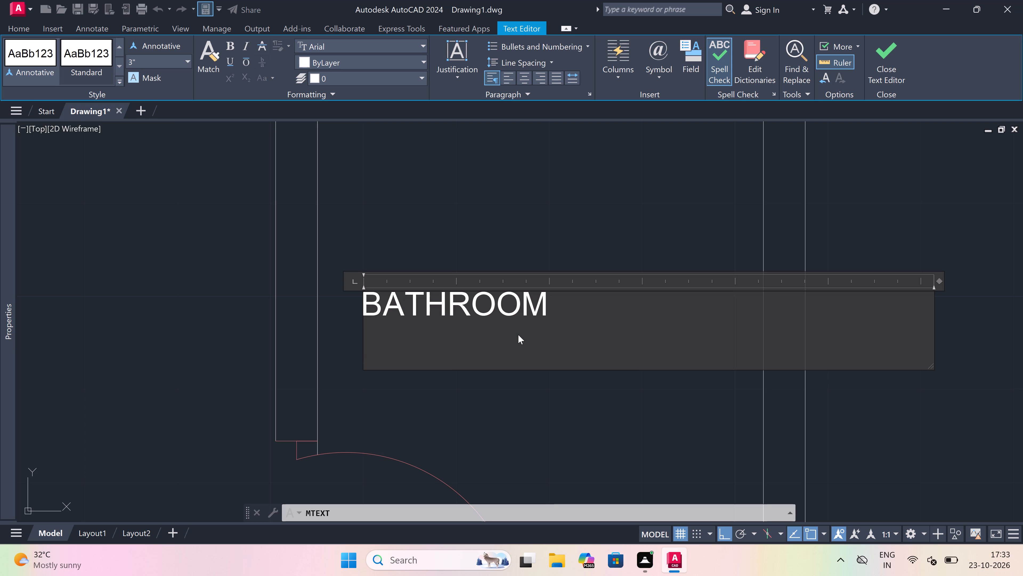
key(6)
text('6)
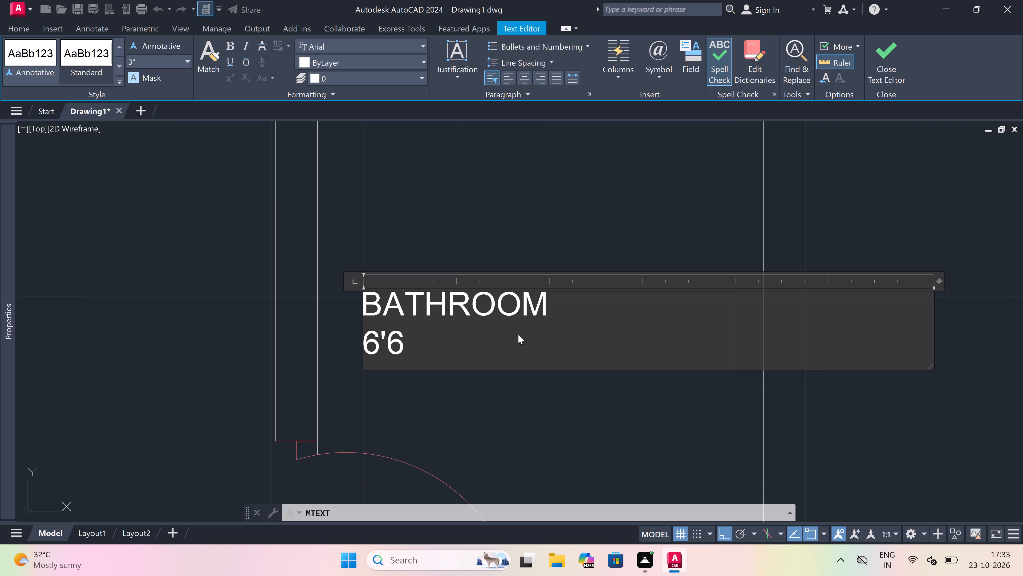
text("x)
text(4'0")
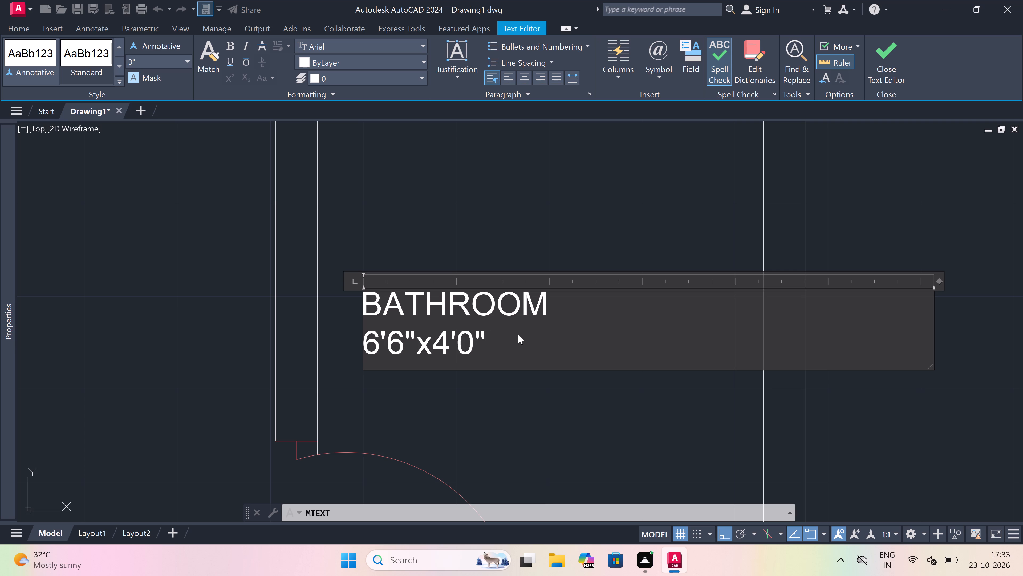
drag(467, 410, 465, 399)
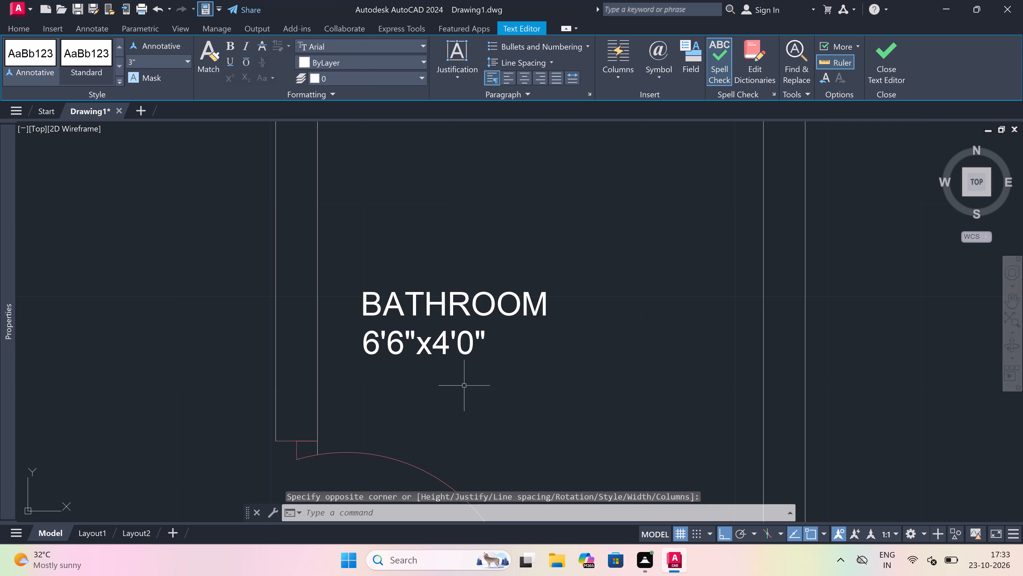
Label the narrow room directly east of the 6'6"x4'0" bathroom with two-line multiline text reading KITCHEN and 5'0"x10'6".
scroll(447, 275, down, 4)
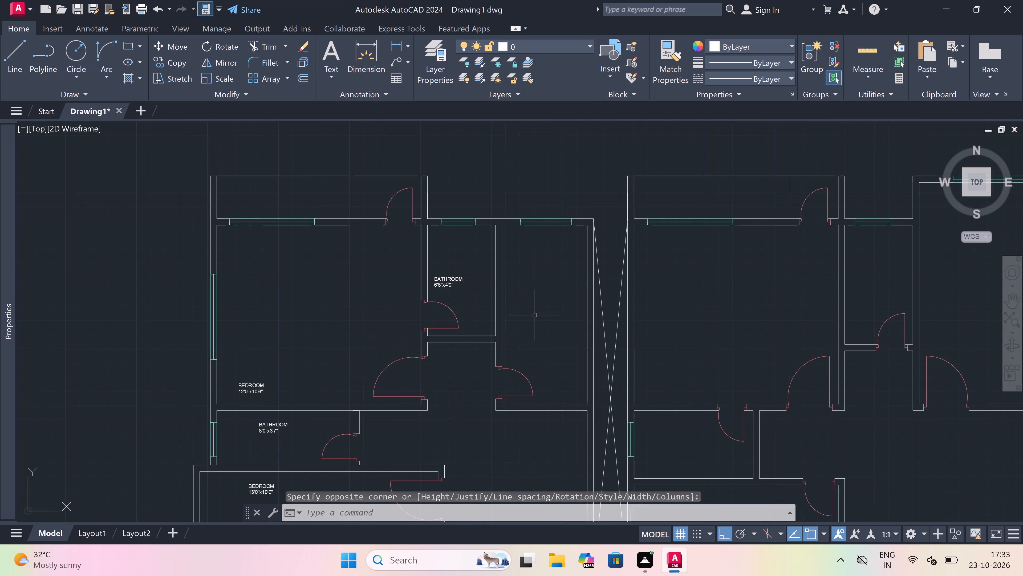
key(space)
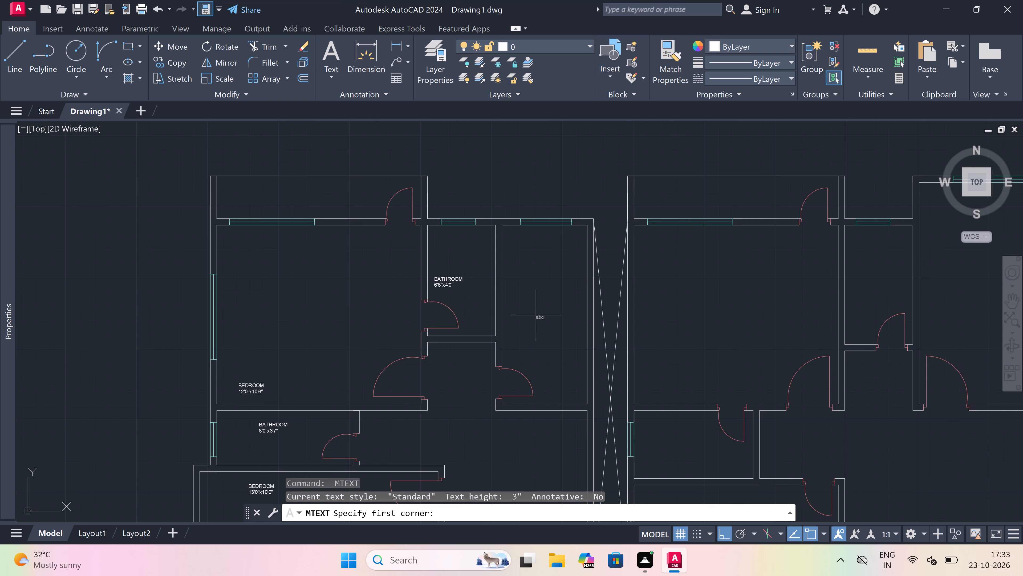
scroll(536, 313, up, 1)
scroll(506, 307, up, 1)
drag(492, 323, 493, 327)
click(837, 381)
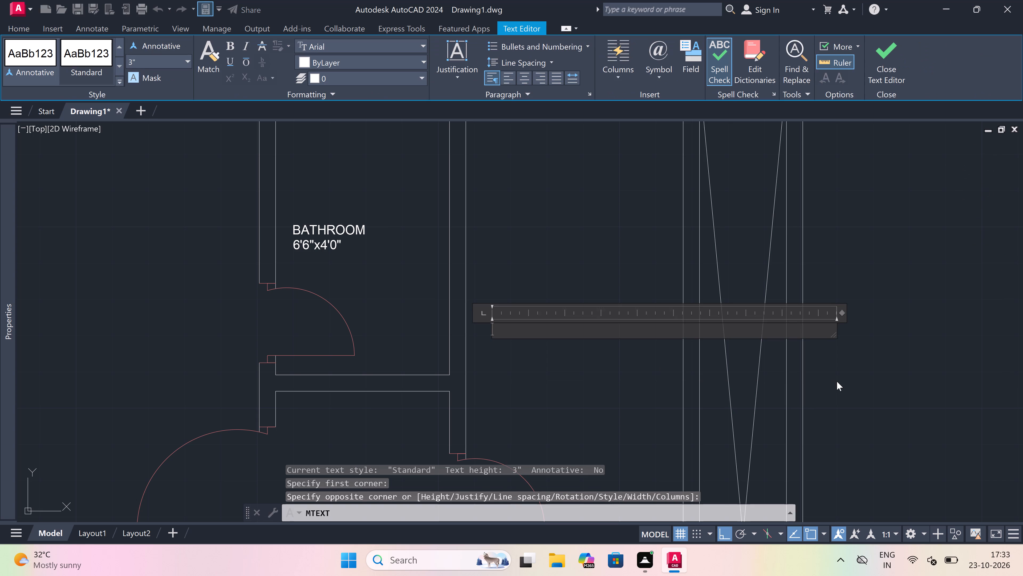
text(KITCHEN)
key(Return)
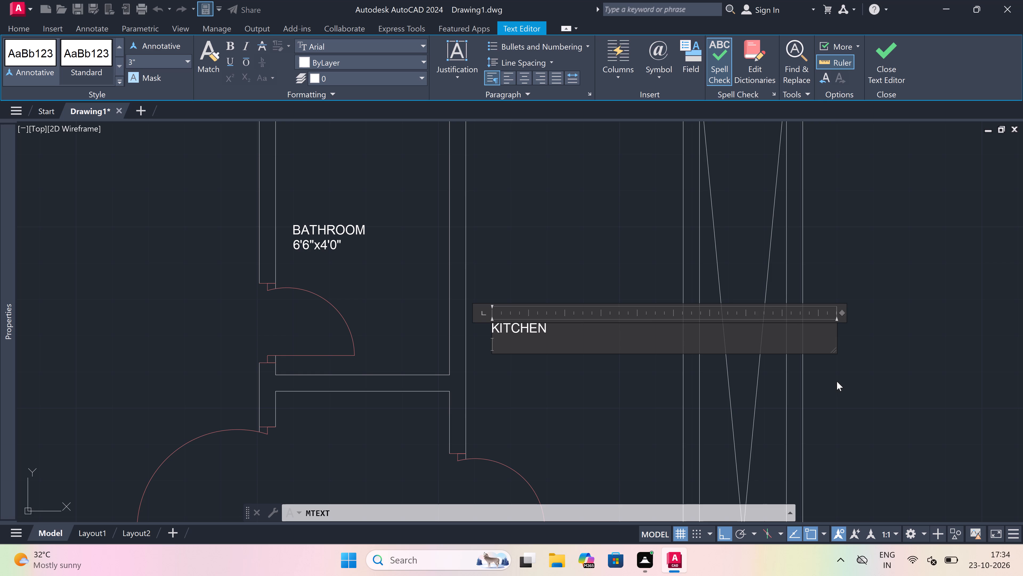
text(5'0)
key(shift+quotedbl)
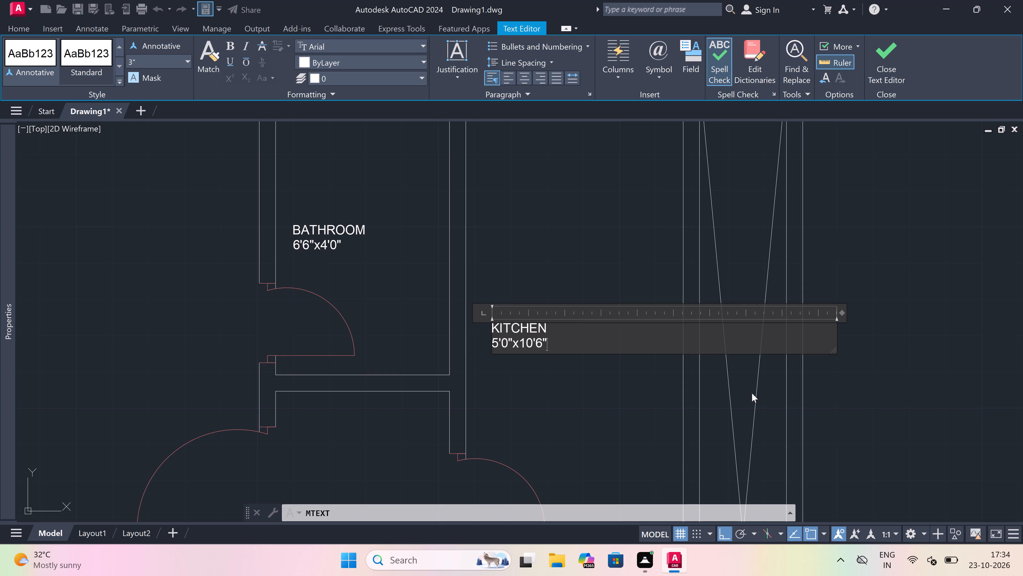
click(565, 369)
Label the large room across the crossed shaft, east of the kitchen, with two-line multiline text reading BEDROOM and 12'0"x10'6".
scroll(507, 315, down, 5)
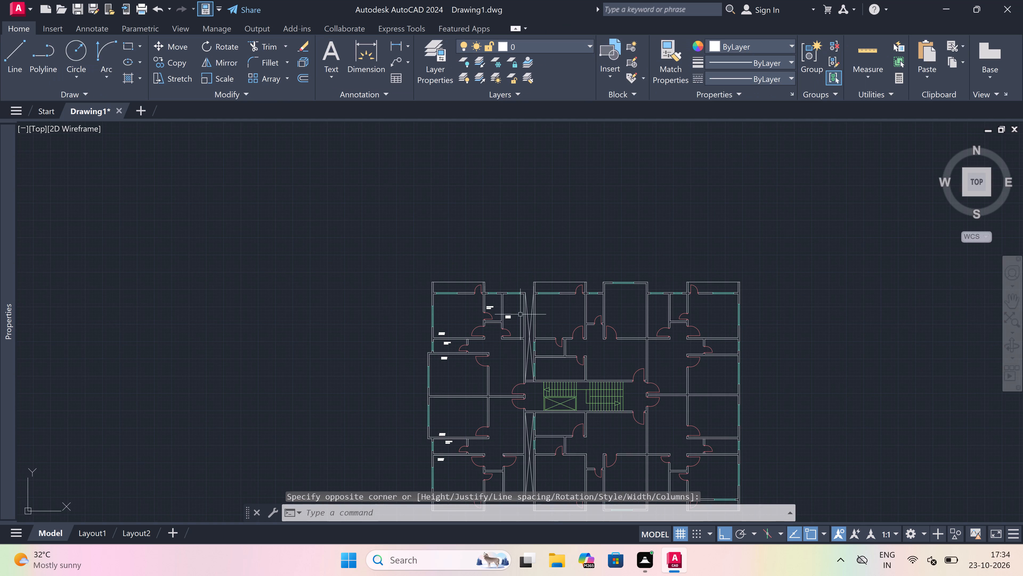
scroll(549, 308, up, 3)
scroll(549, 308, down, 1)
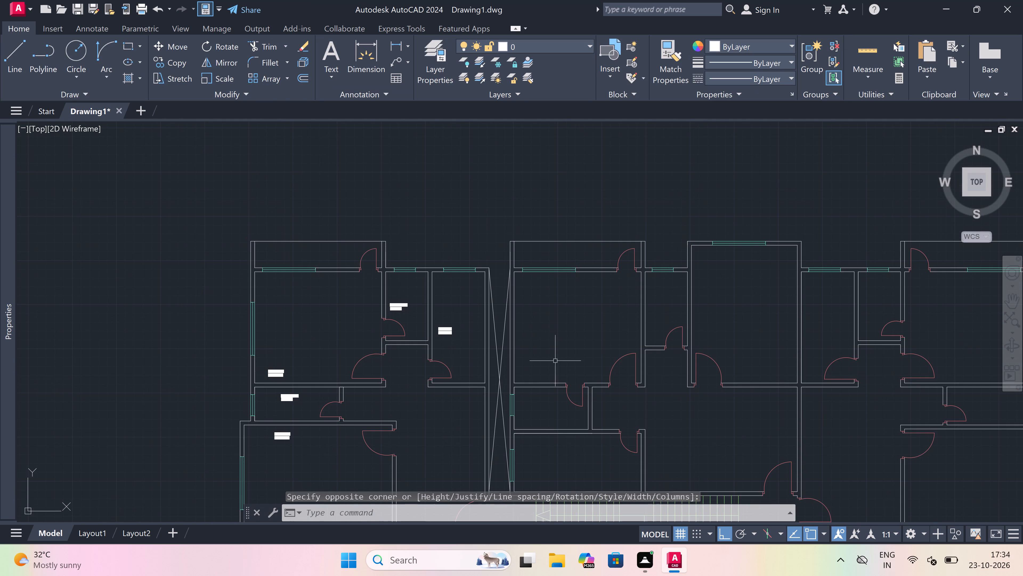
scroll(558, 383, up, 2)
scroll(557, 358, up, 1)
key(space)
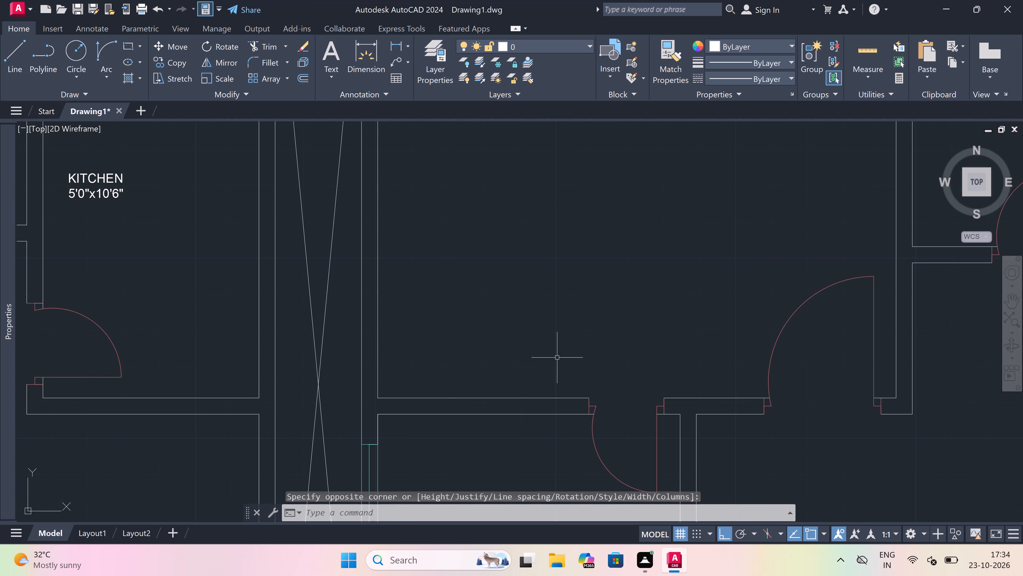
drag(420, 352, 430, 354)
click(827, 361)
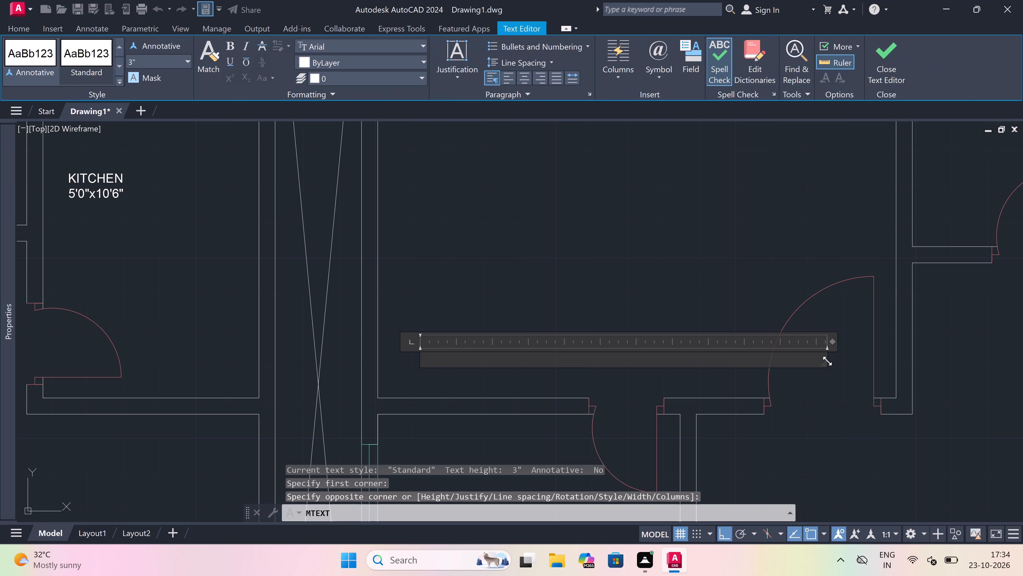
text(BEDROOM)
key(Return)
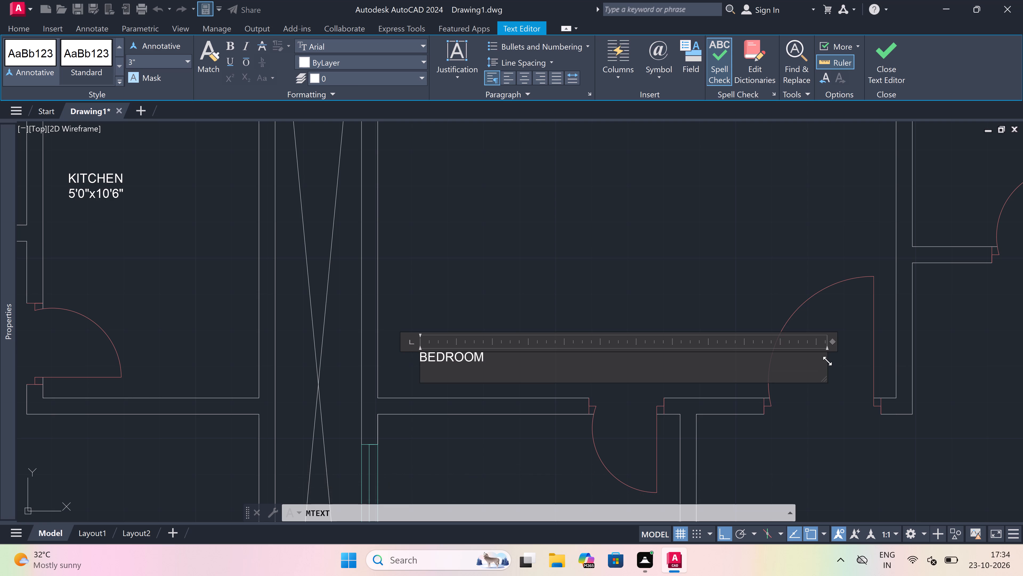
text(12'0)
text("x)
text(10'6)
key(shift+quotedbl)
click(498, 297)
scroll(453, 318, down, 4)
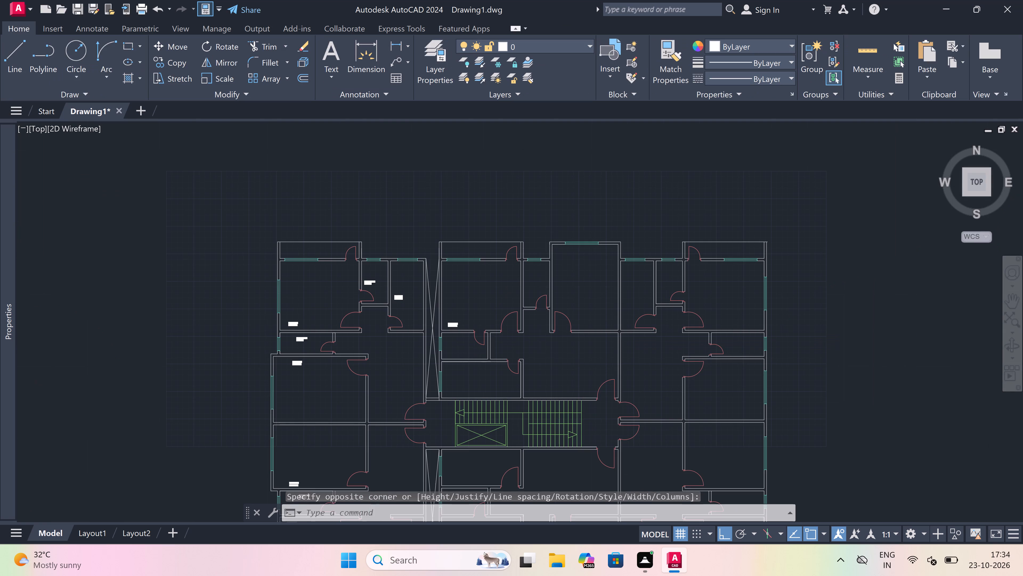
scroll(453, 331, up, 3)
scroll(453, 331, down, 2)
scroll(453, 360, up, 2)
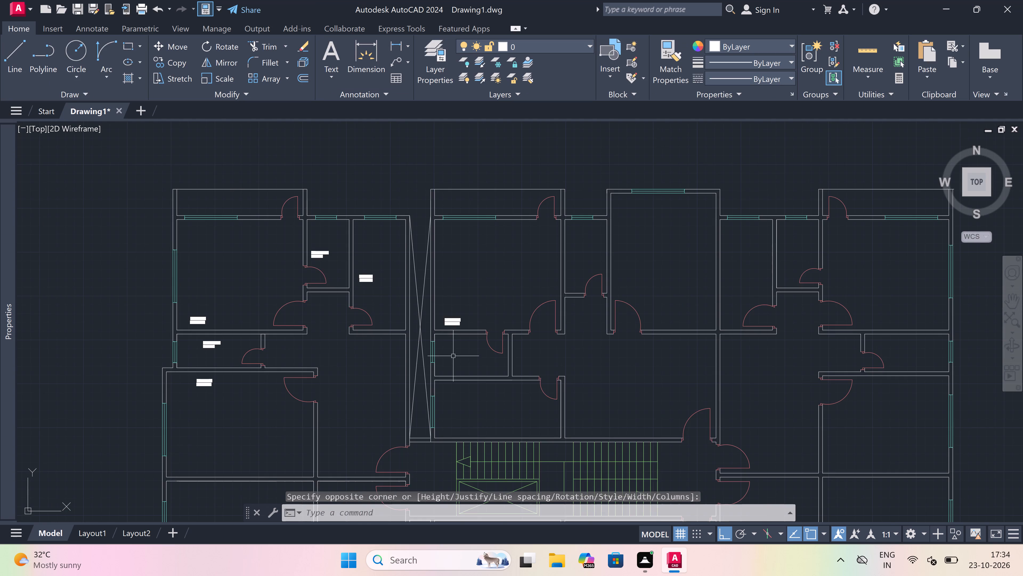
Label the small room directly south of the 12'0"x10'6" bedroom beside the crossed shaft with two-line multiline text reading BATHROOM and 7'0"x4'0".
scroll(453, 361, up, 1)
key(space)
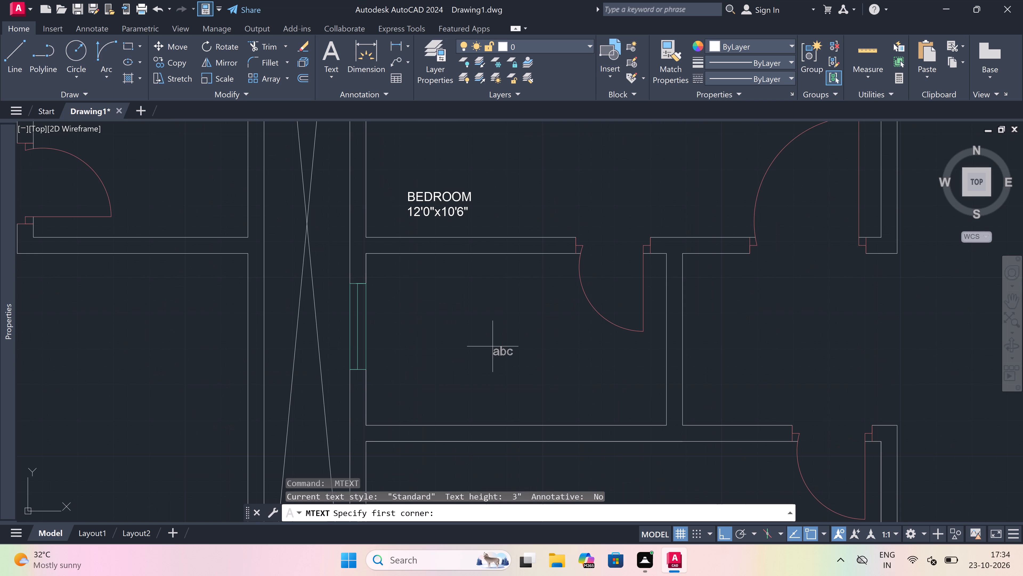
scroll(493, 346, up, 1)
scroll(483, 351, down, 1)
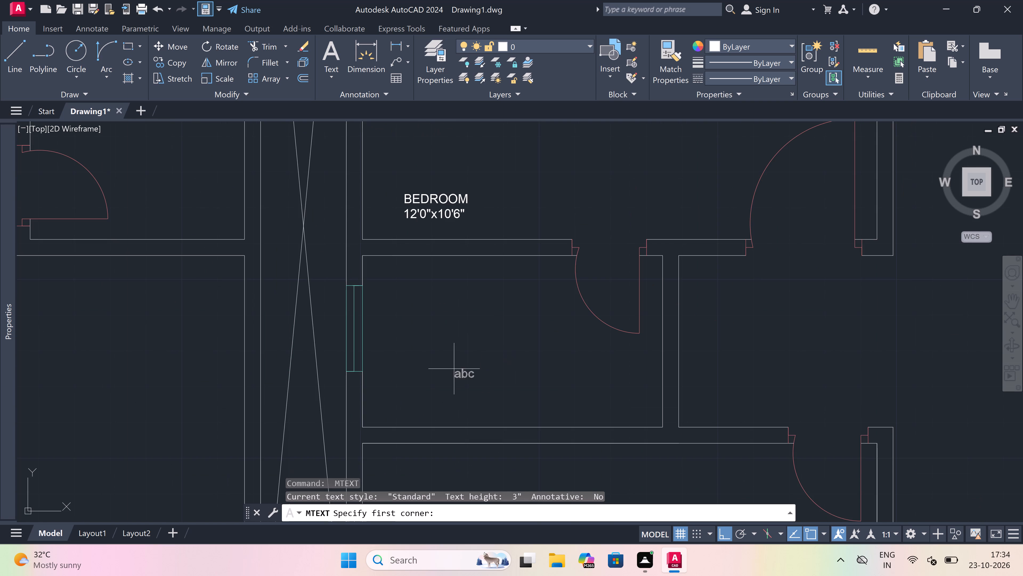
drag(468, 376, 486, 382)
click(809, 408)
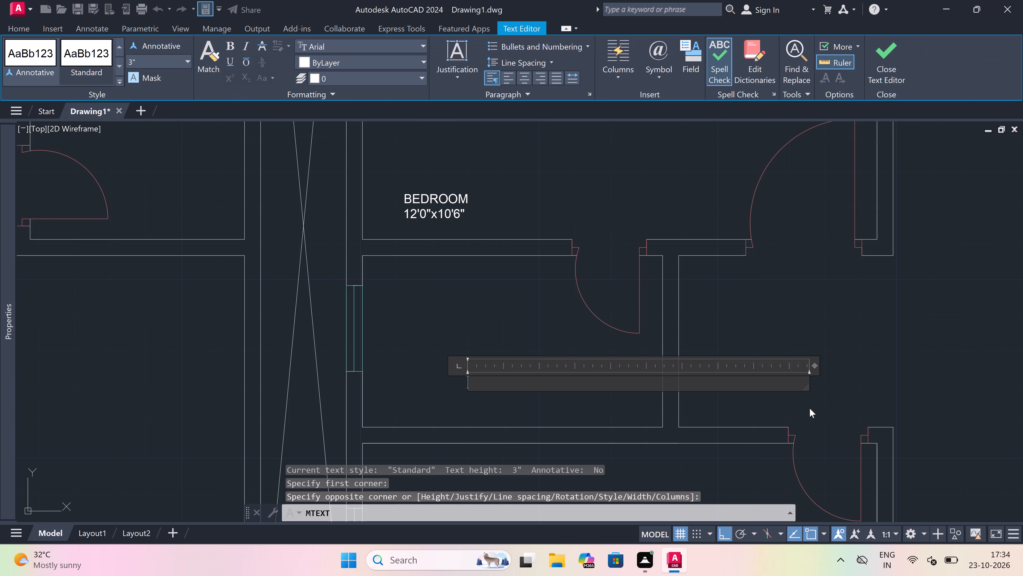
text(BATHROOM)
key(Return)
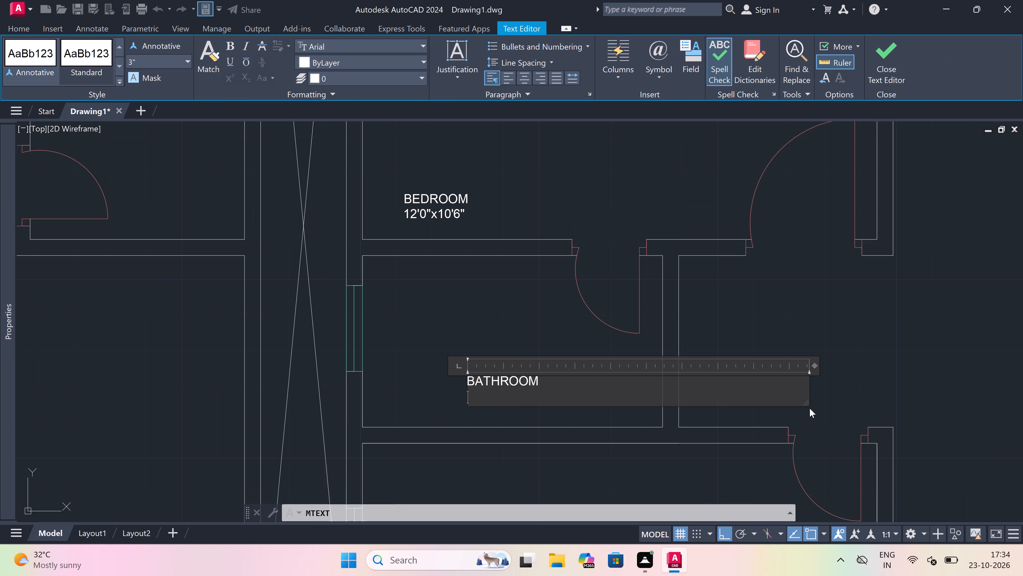
text(7'0)
text("x4)
text('0")
click(471, 312)
Place multiline text in the room directly south of the 7'0"x4'0" bathroom, with KITCHEN on the first line and 12'0"5'" on the second.
scroll(472, 312, down, 6)
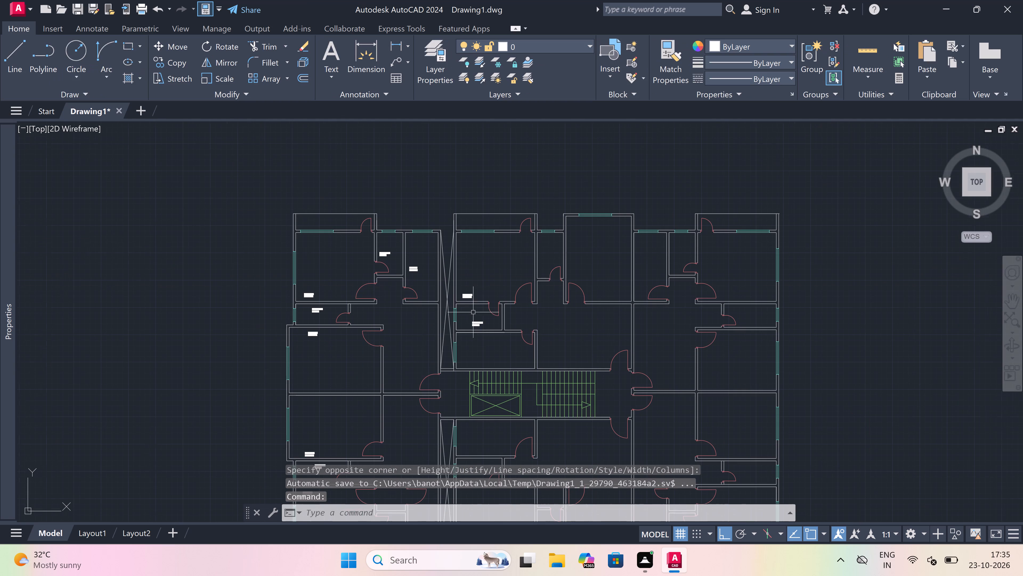
scroll(494, 352, up, 4)
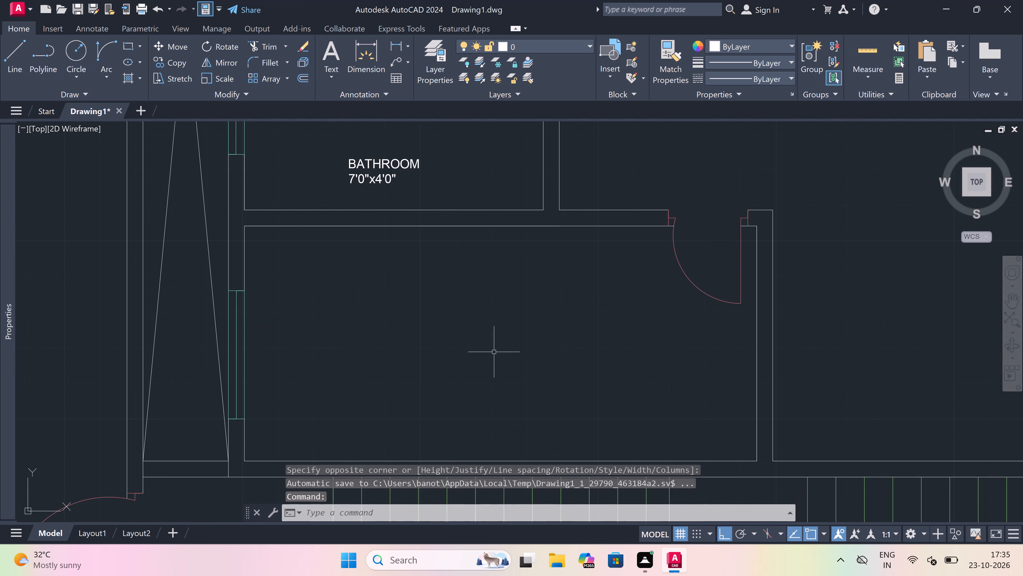
key(space)
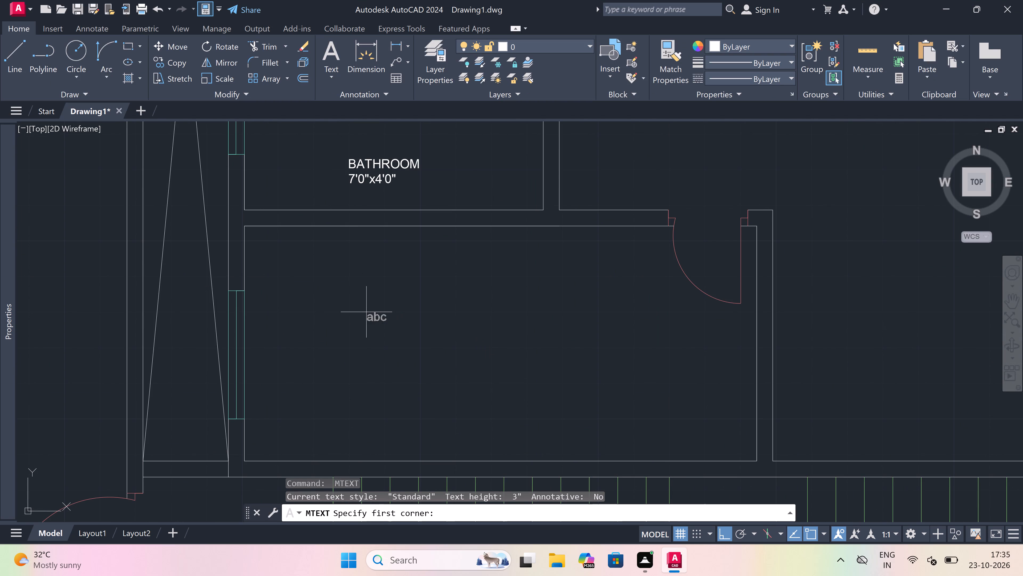
drag(366, 312, 376, 314)
click(685, 330)
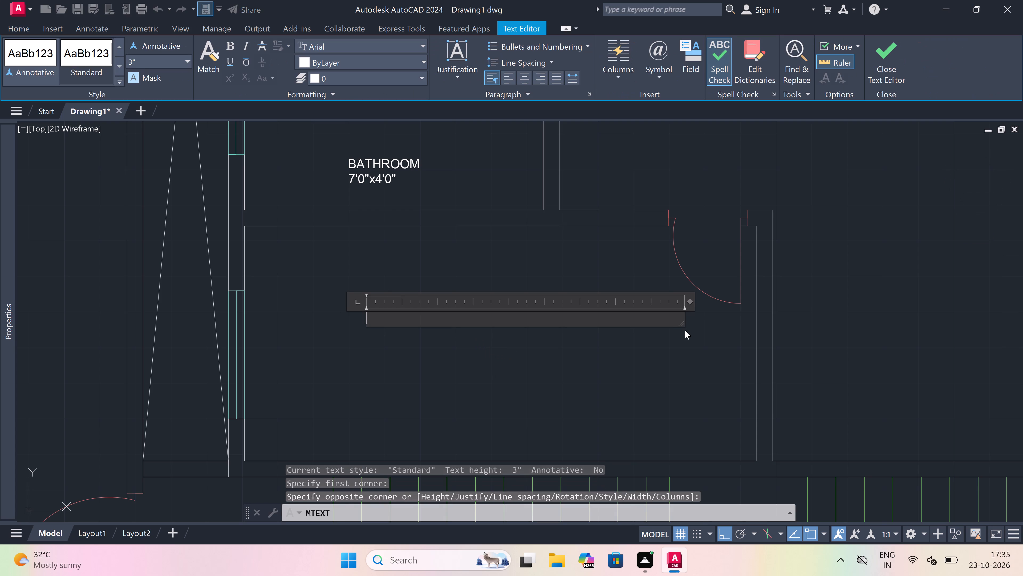
text(KITCHE)
key(n)
key(Return)
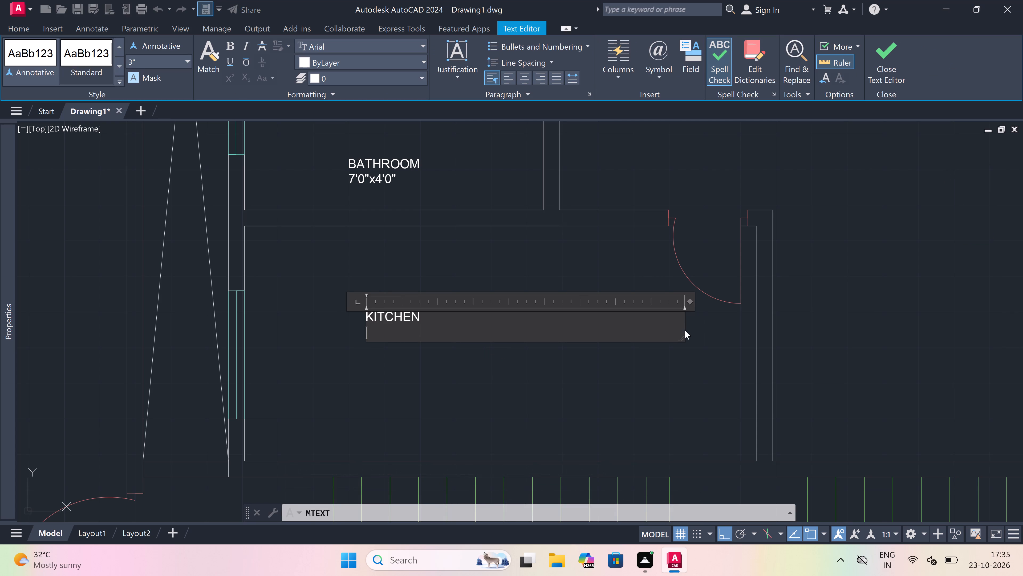
text(12'0)
text(5')
key(shift+quotedbl)
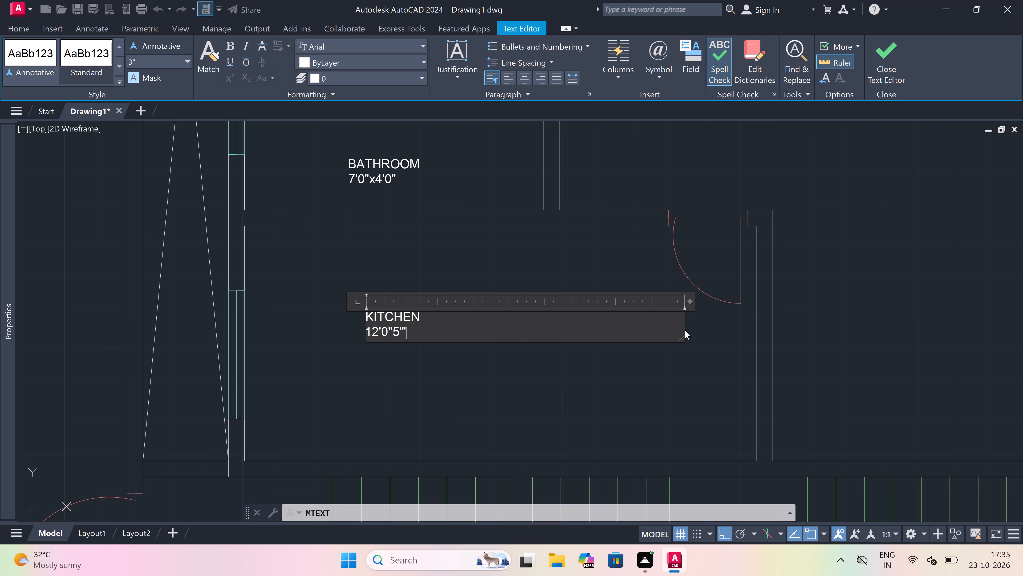
Correct the open kitchen label's dimension line to 12'0"x5'6" and finish the label.
scroll(413, 348, up, 1)
scroll(378, 334, up, 3)
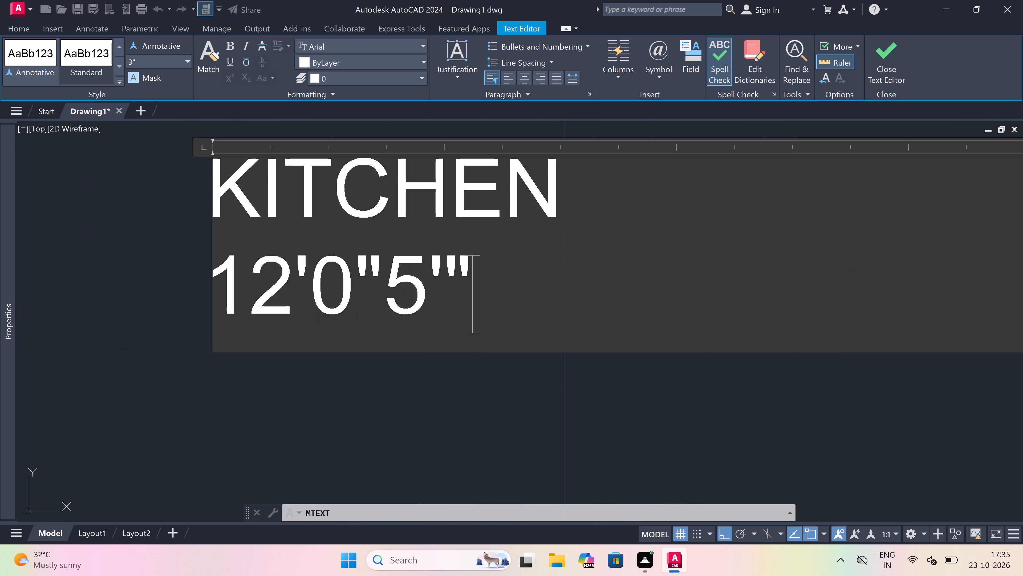
scroll(378, 332, down, 1)
click(378, 312)
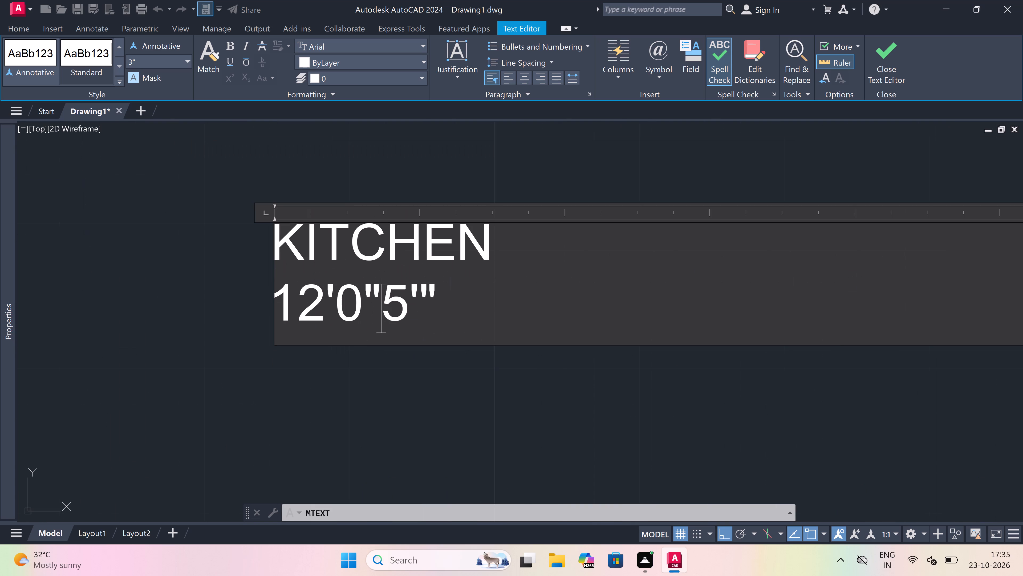
key(x)
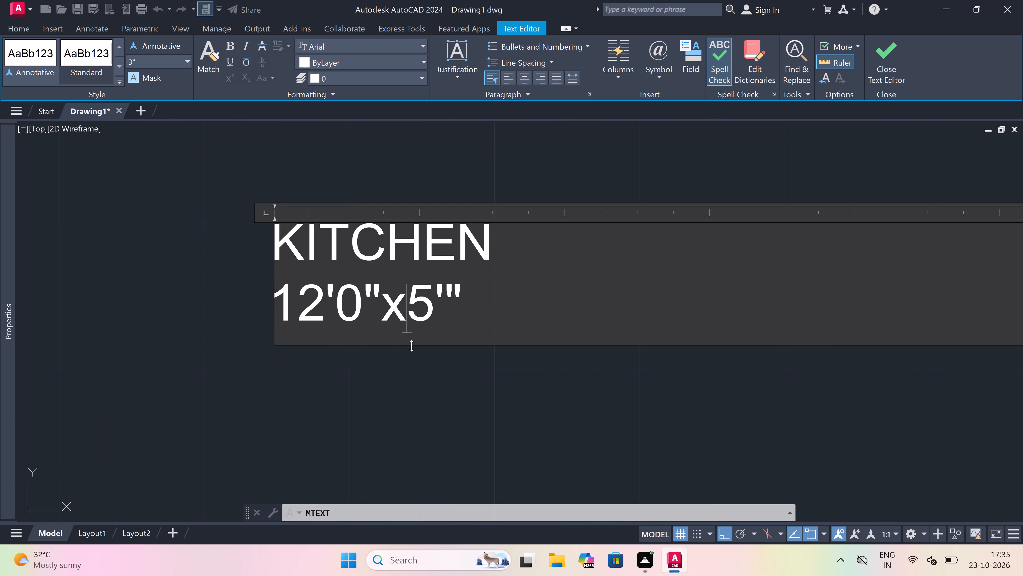
click(444, 303)
key(6)
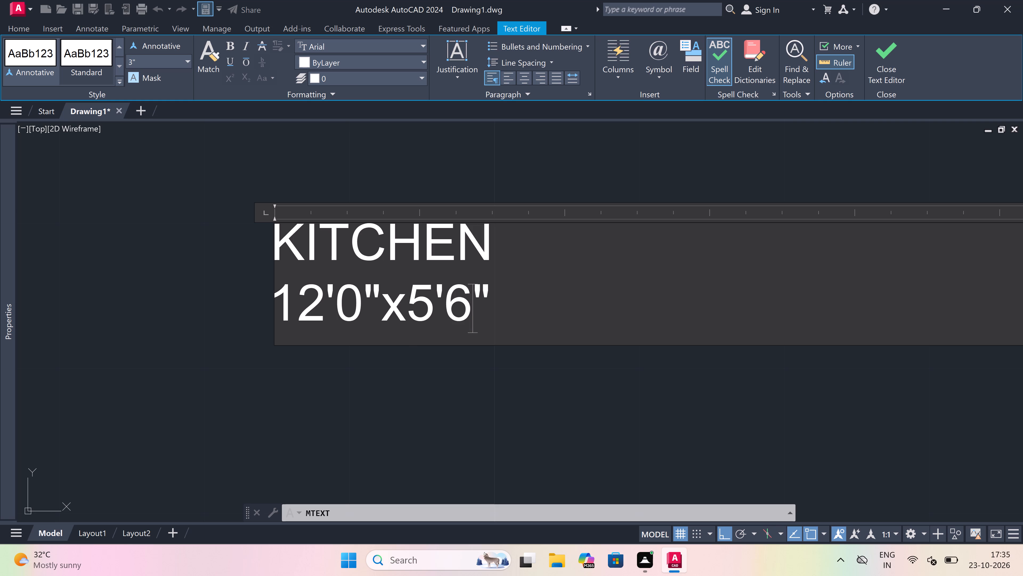
scroll(445, 305, down, 3)
click(435, 338)
Start a multiline text box in the narrow upper room directly east of the 12'0"x10'6" bedroom that adjoins the crossed shaft.
scroll(435, 338, down, 2)
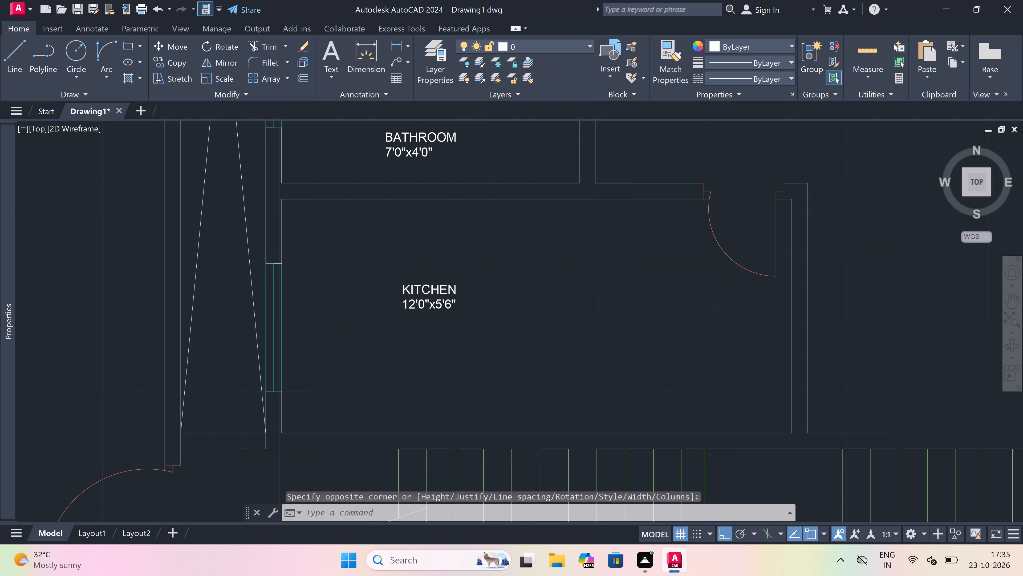
scroll(435, 338, down, 3)
scroll(531, 203, up, 2)
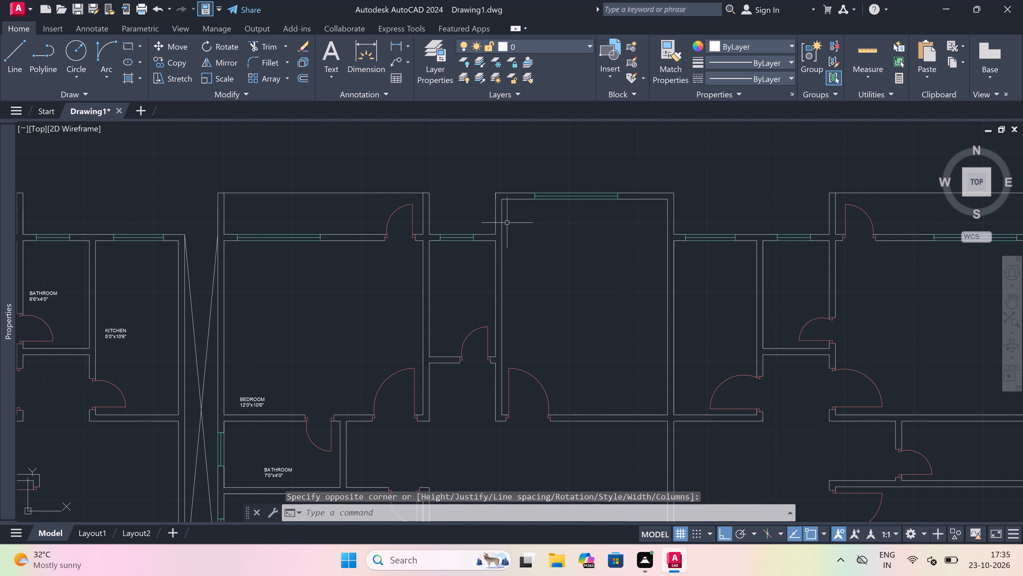
scroll(485, 244, up, 1)
key(space)
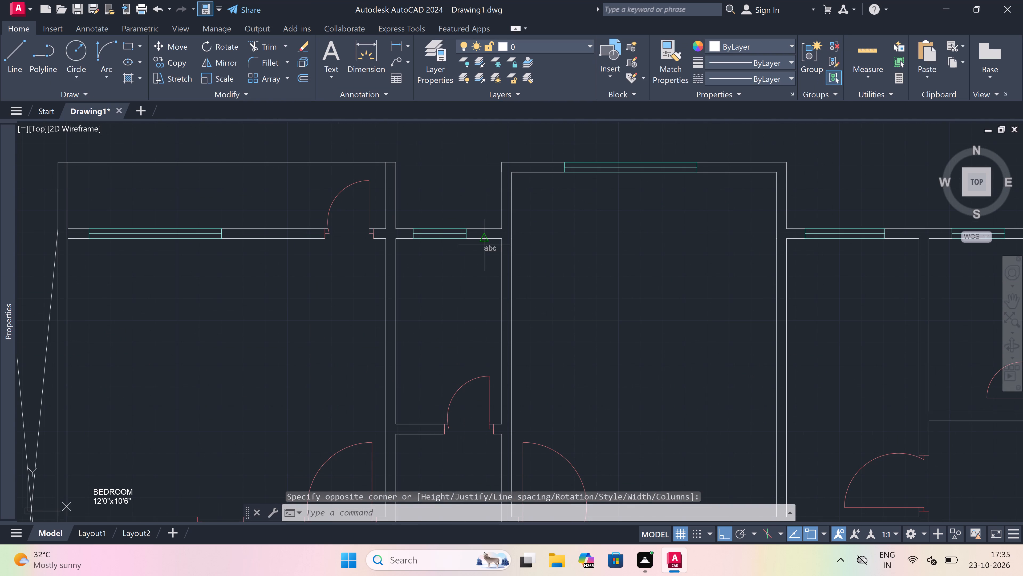
scroll(482, 248, down, 1)
scroll(449, 290, up, 2)
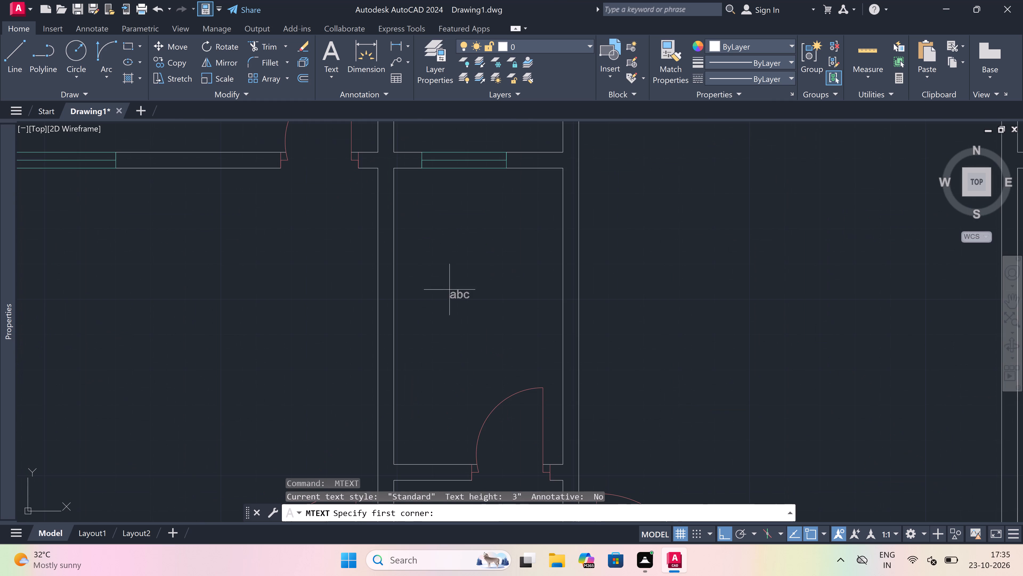
click(416, 305)
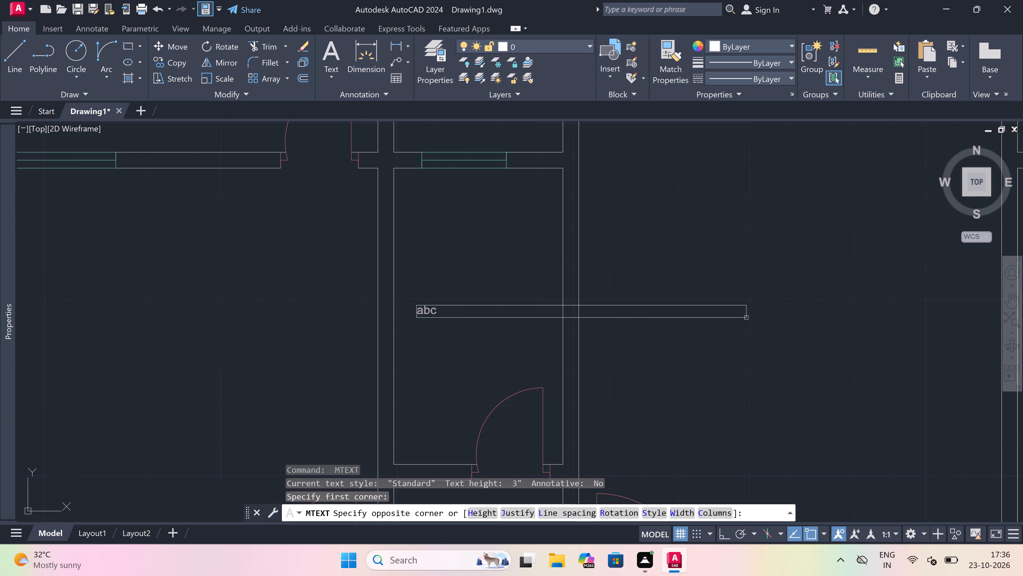
click(747, 318)
Examine the narrow room holding the open text box and its neighbouring rooms and labels in the plan.
scroll(467, 339, down, 1)
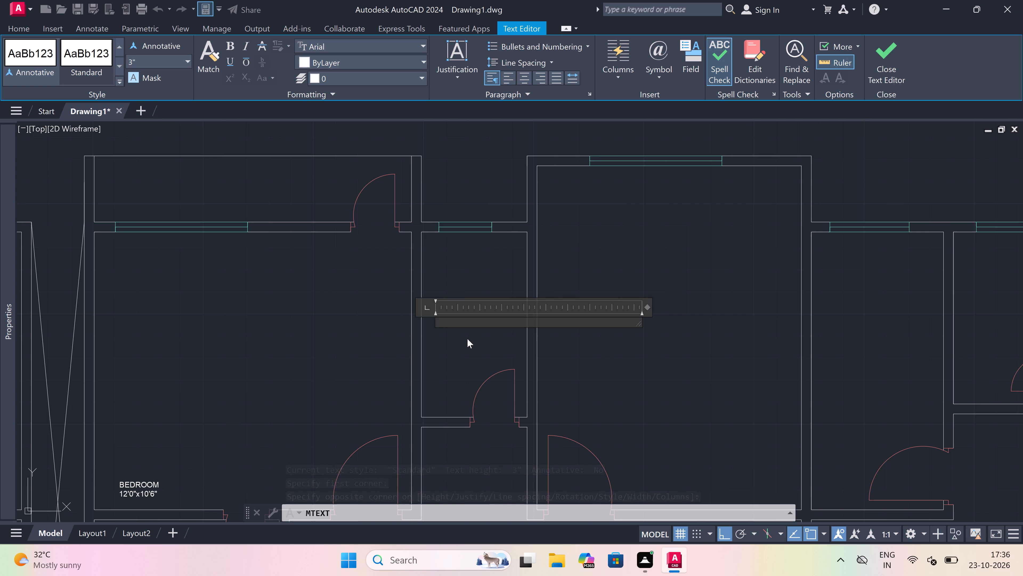
scroll(467, 339, down, 2)
scroll(459, 348, up, 3)
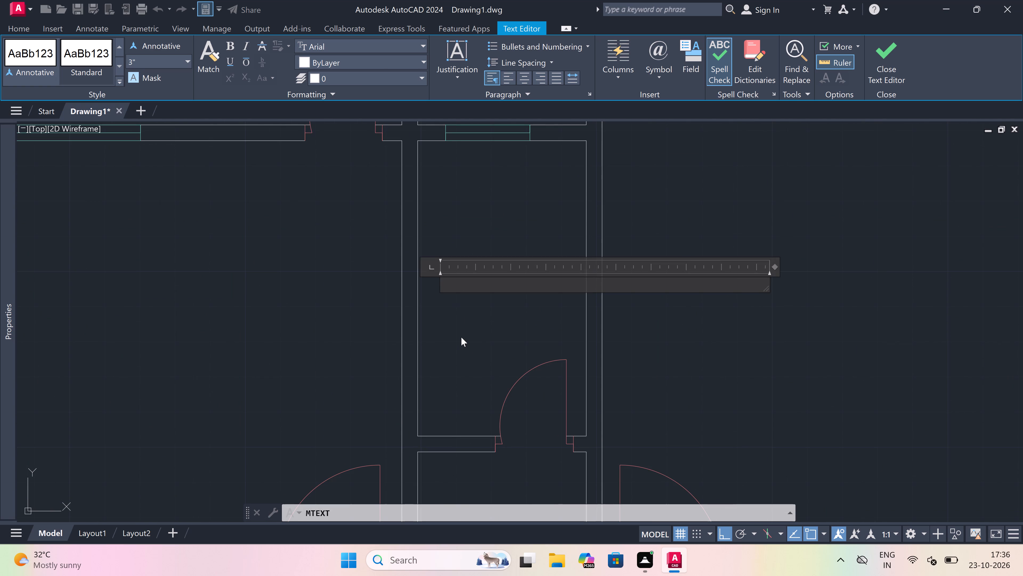
scroll(466, 314, down, 2)
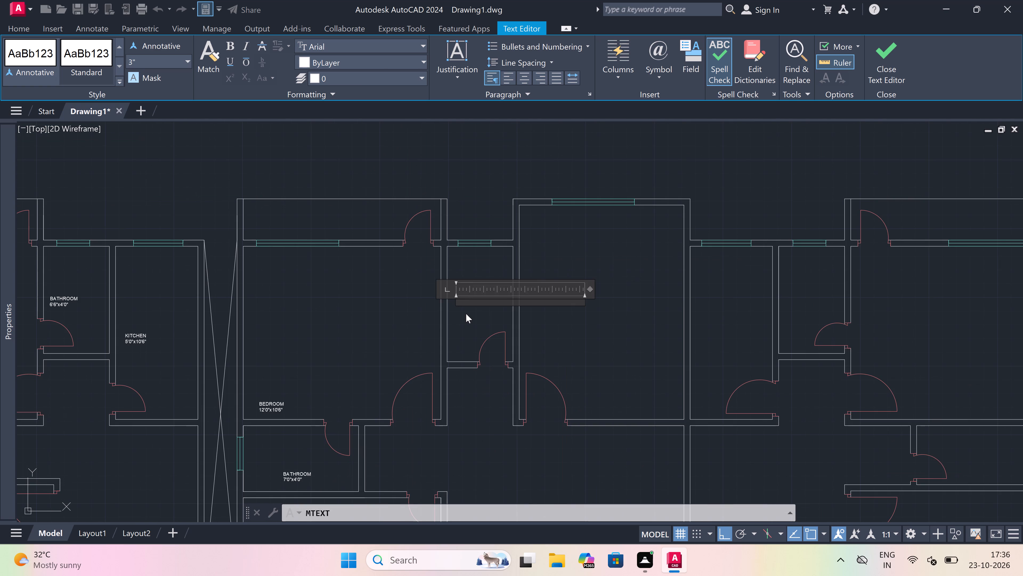
scroll(476, 307, down, 1)
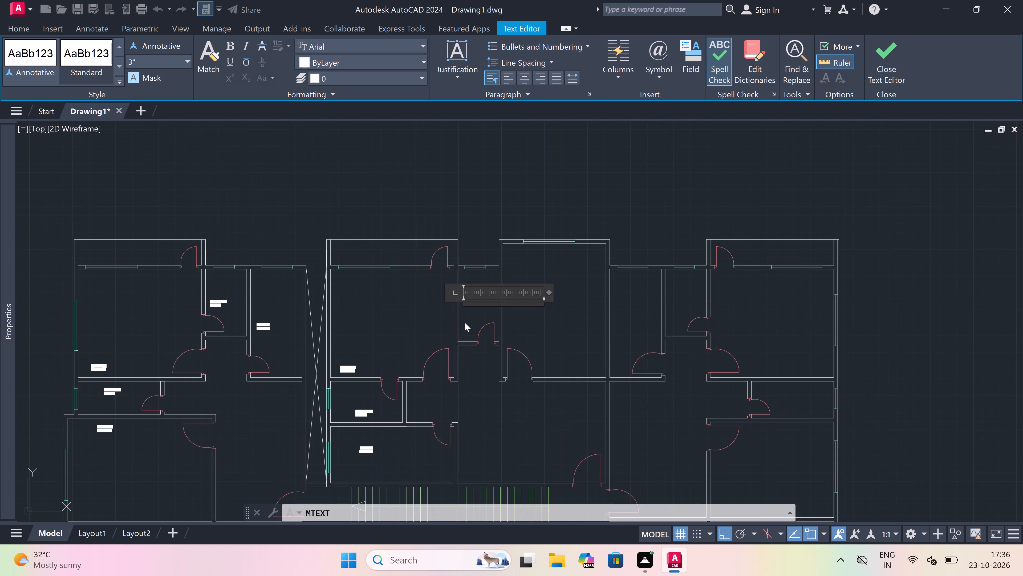
scroll(466, 318, up, 3)
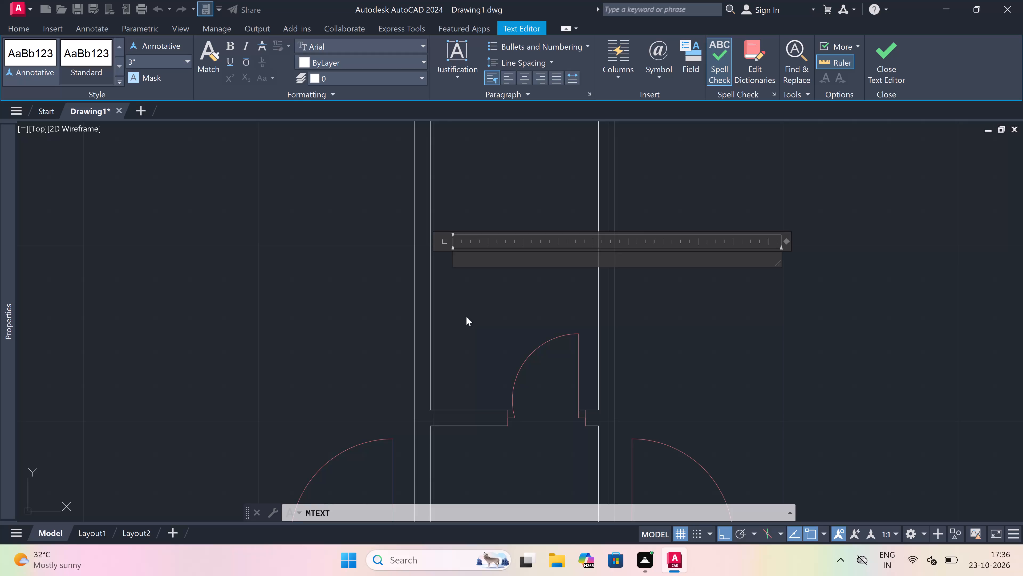
scroll(475, 286, down, 2)
scroll(476, 279, up, 3)
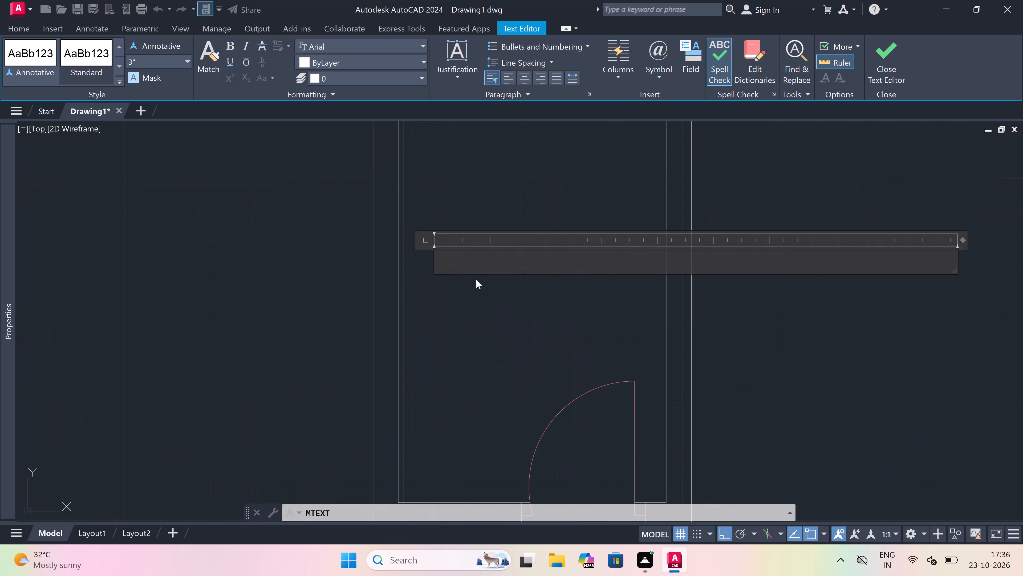
scroll(476, 279, down, 3)
scroll(476, 279, up, 1)
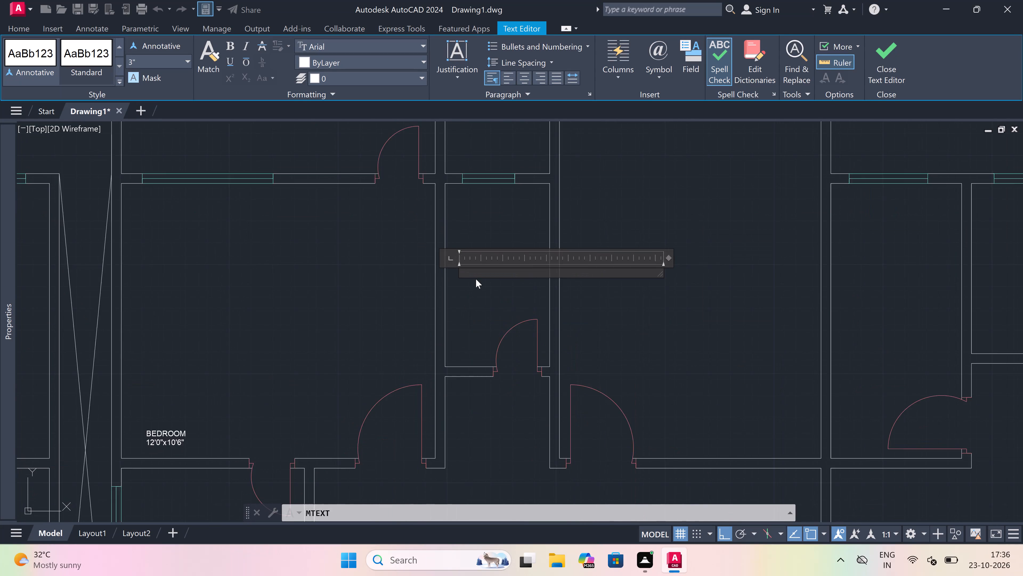
scroll(476, 279, up, 1)
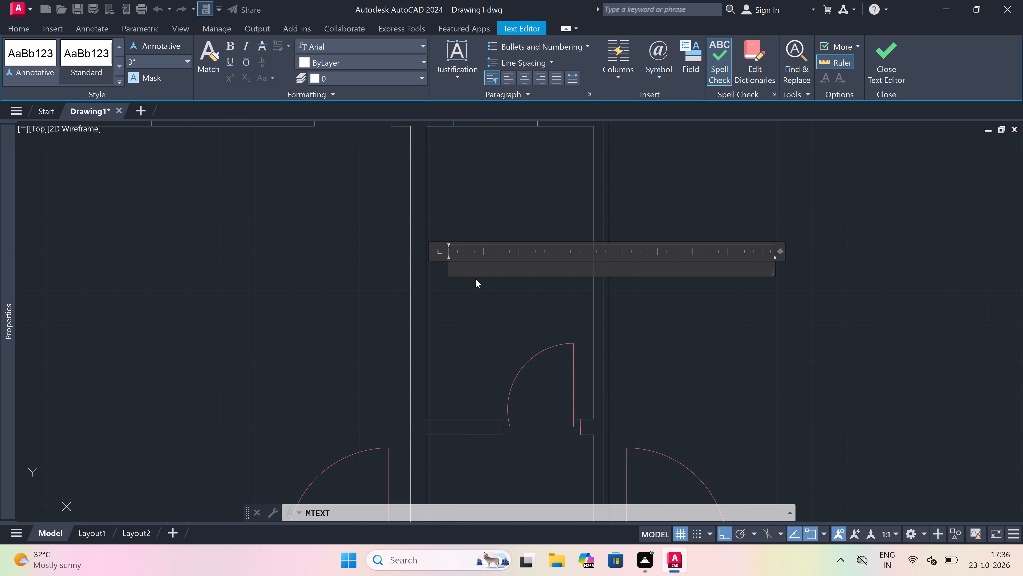
scroll(476, 314, down, 4)
scroll(476, 314, up, 4)
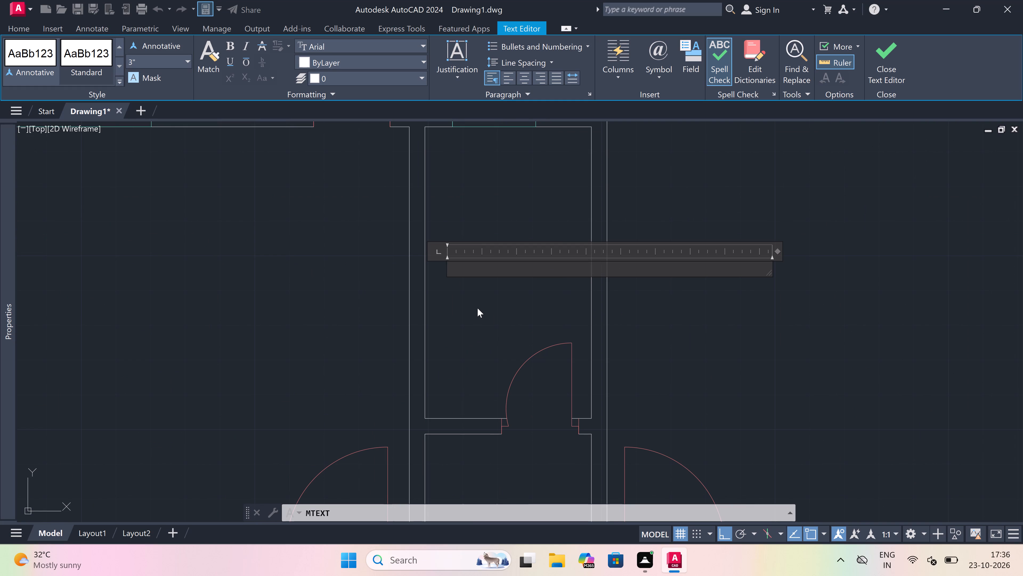
Enter BATHROOM on the first line and 7'0"x4'0" on the second in the open text box, and finish the label.
text(bath)
key(BackSpace)
key(BackSpace)
key(BackSpace)
key(BackSpace)
text(BATHROOM)
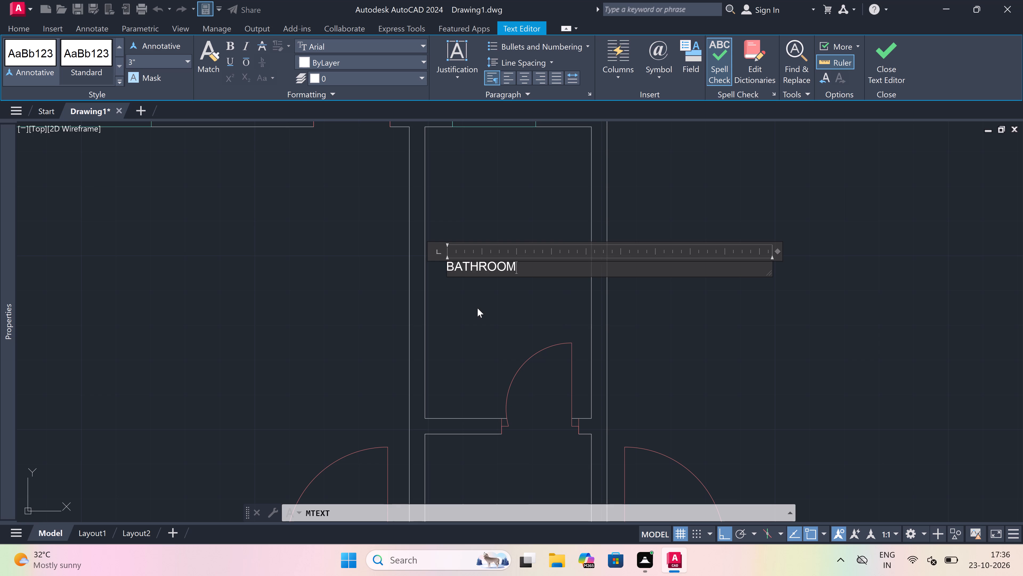
key(Return)
text(7'0)
key(shift+quotedbl)
key(x)
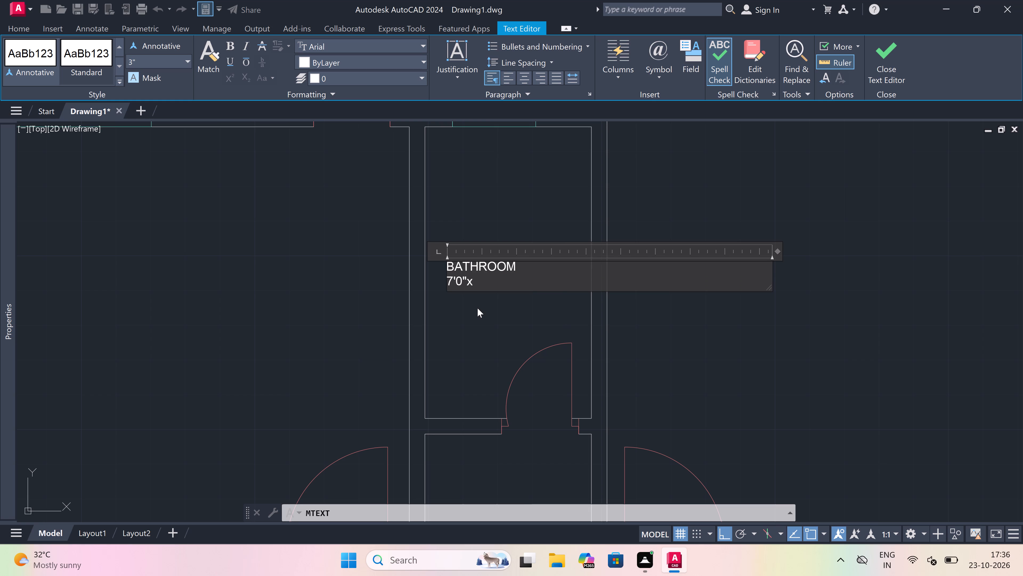
text(4'0")
click(481, 303)
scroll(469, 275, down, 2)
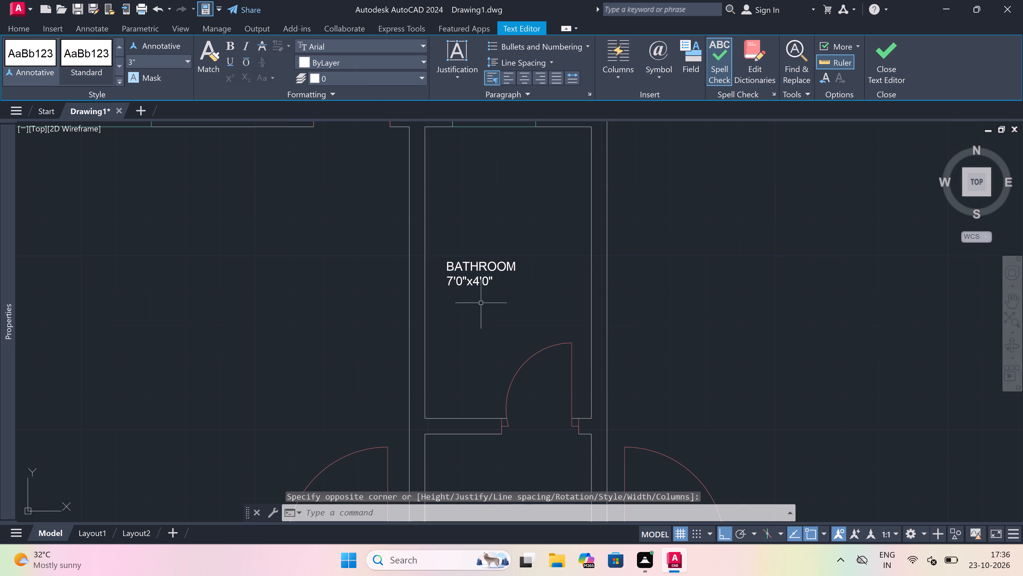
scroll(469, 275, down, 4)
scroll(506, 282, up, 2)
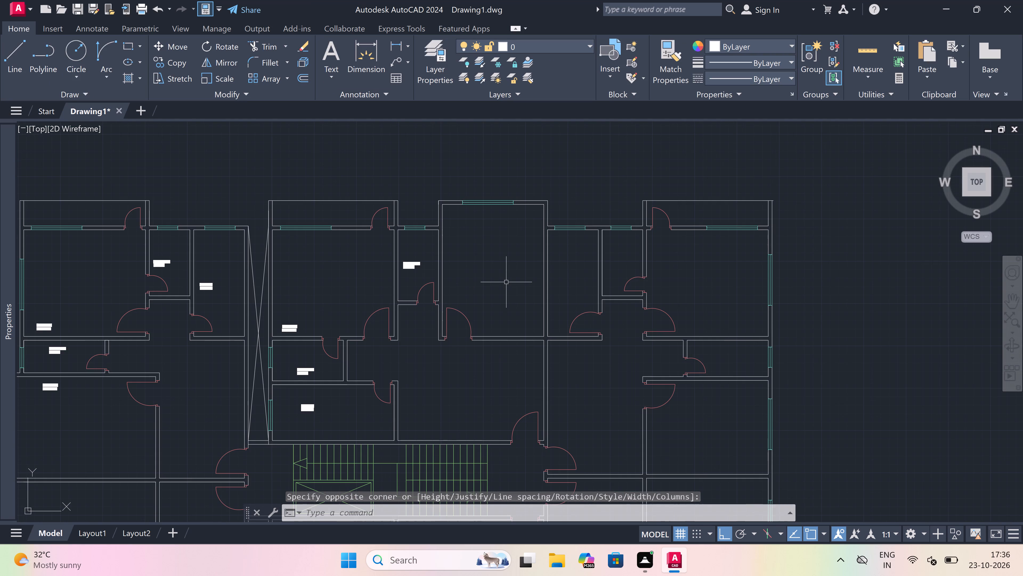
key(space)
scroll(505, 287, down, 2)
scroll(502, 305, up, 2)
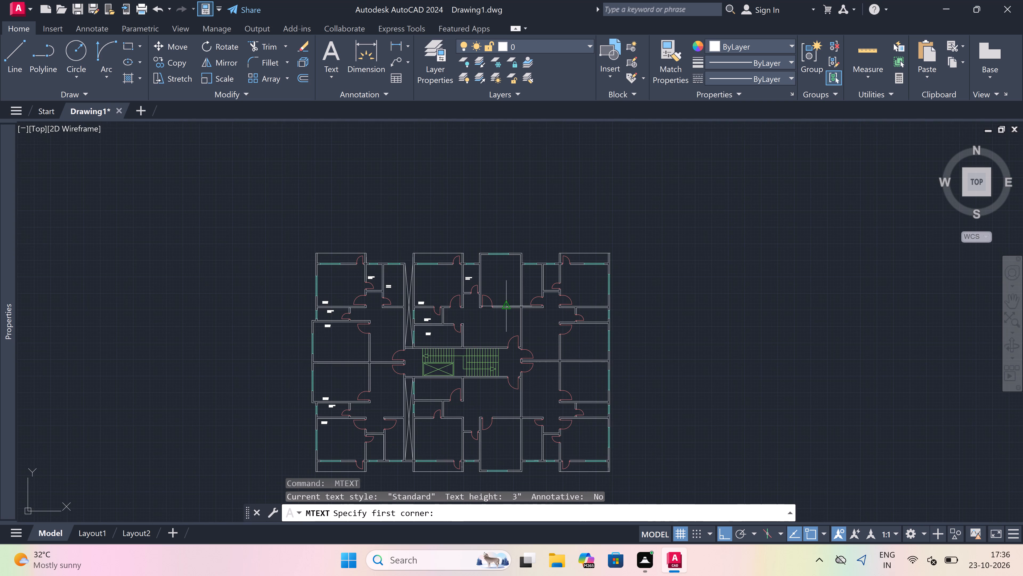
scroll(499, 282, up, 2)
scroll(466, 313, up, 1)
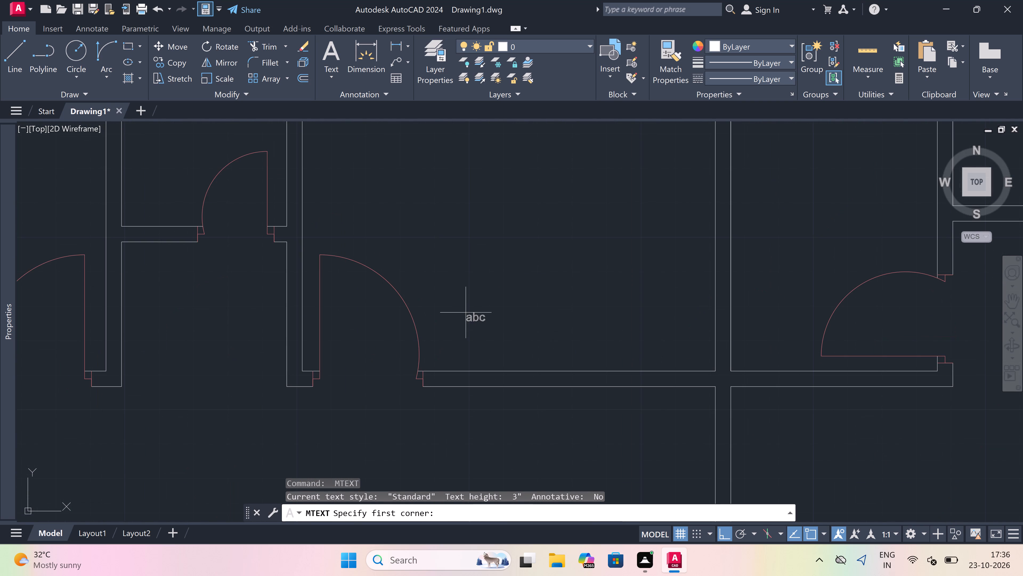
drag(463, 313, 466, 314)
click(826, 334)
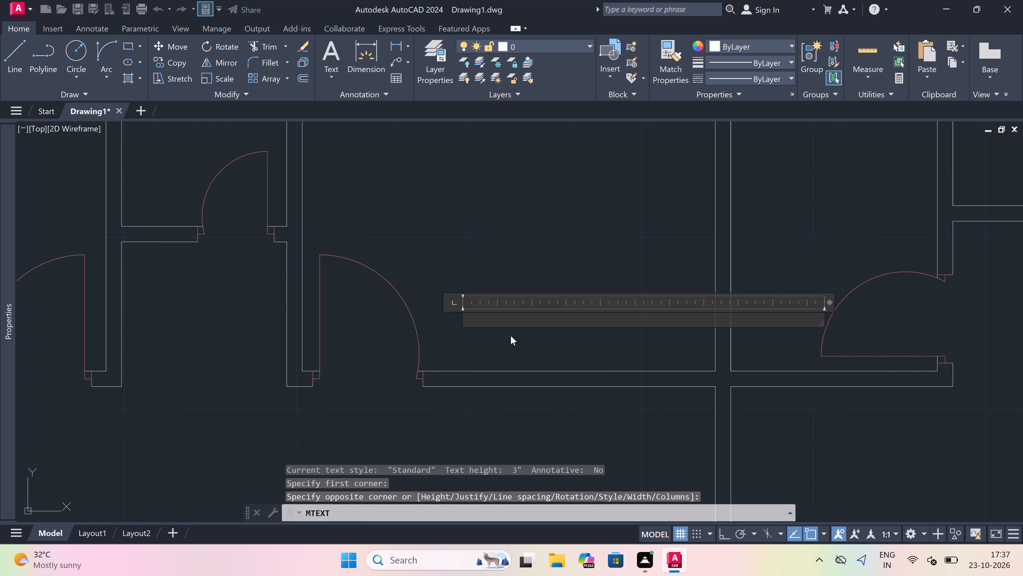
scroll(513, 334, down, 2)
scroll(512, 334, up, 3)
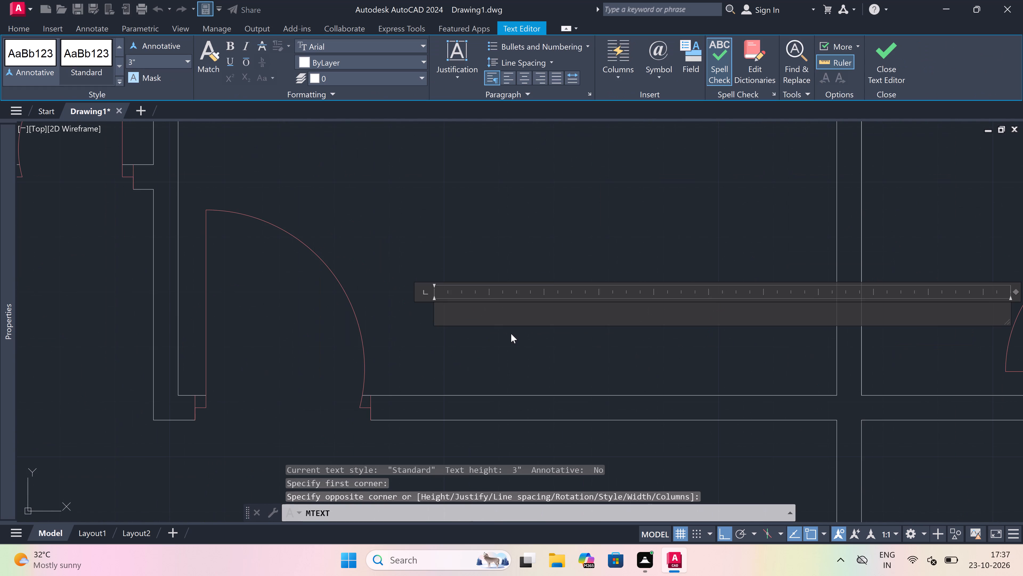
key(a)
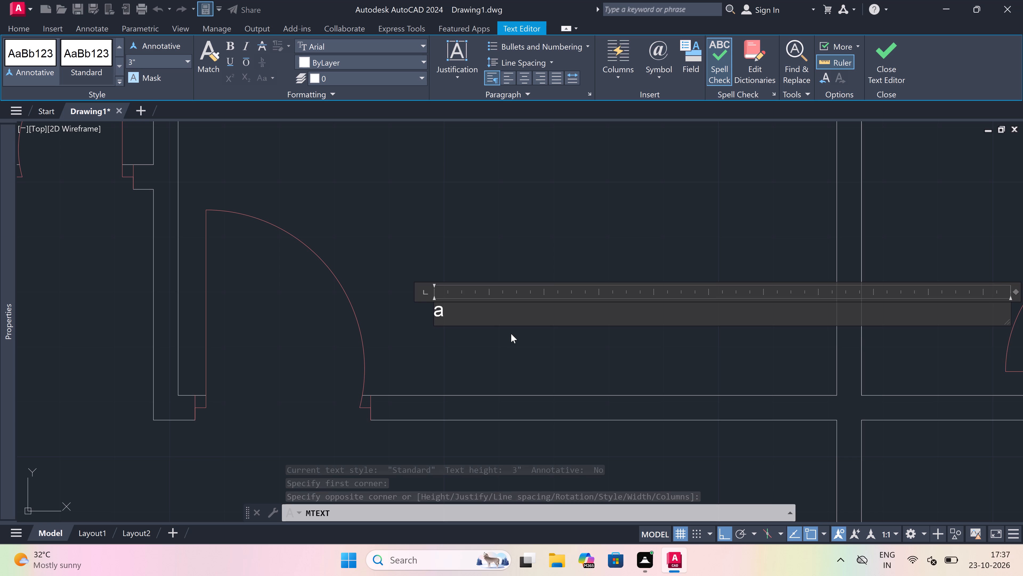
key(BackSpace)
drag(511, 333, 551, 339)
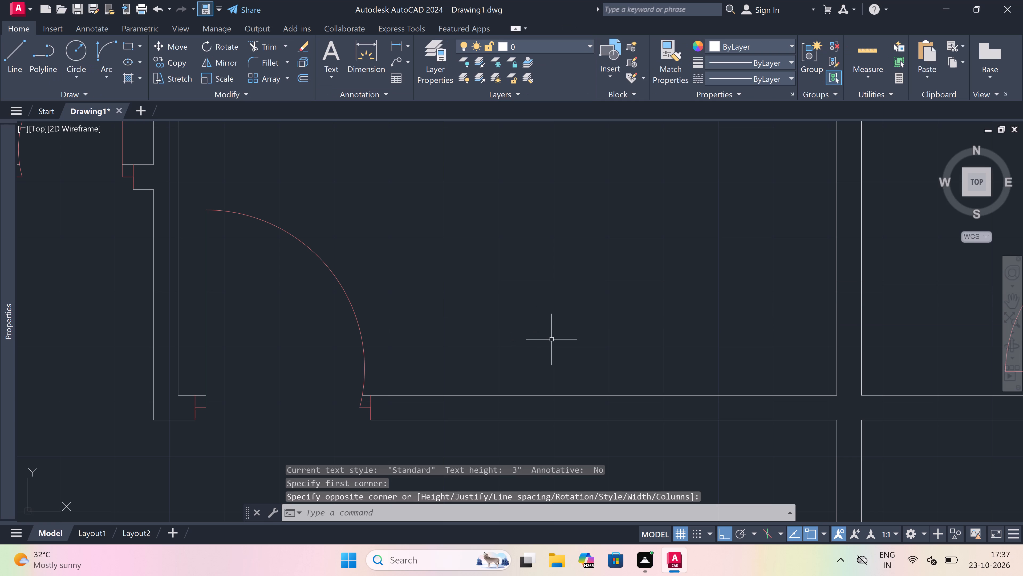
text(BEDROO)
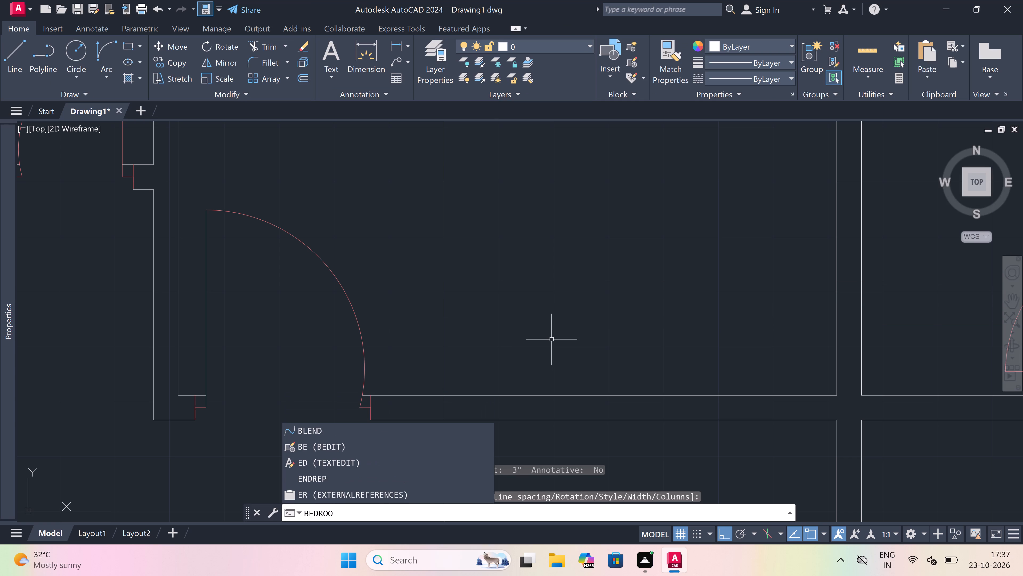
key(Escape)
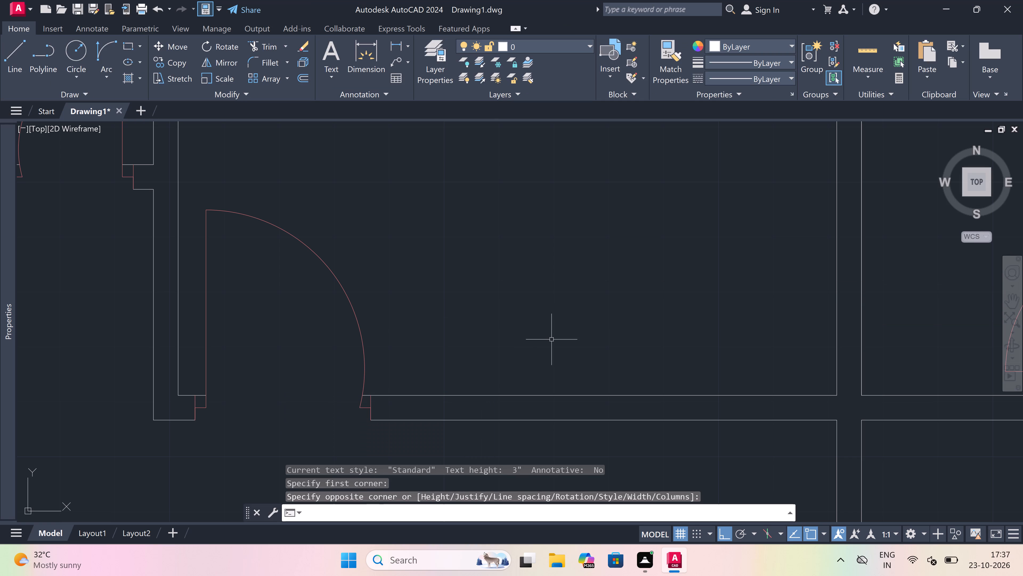
Start multiline text in the large room directly east of the newly labelled upper bathroom, with BEDROOM on the first line.
text(MT)
key(space)
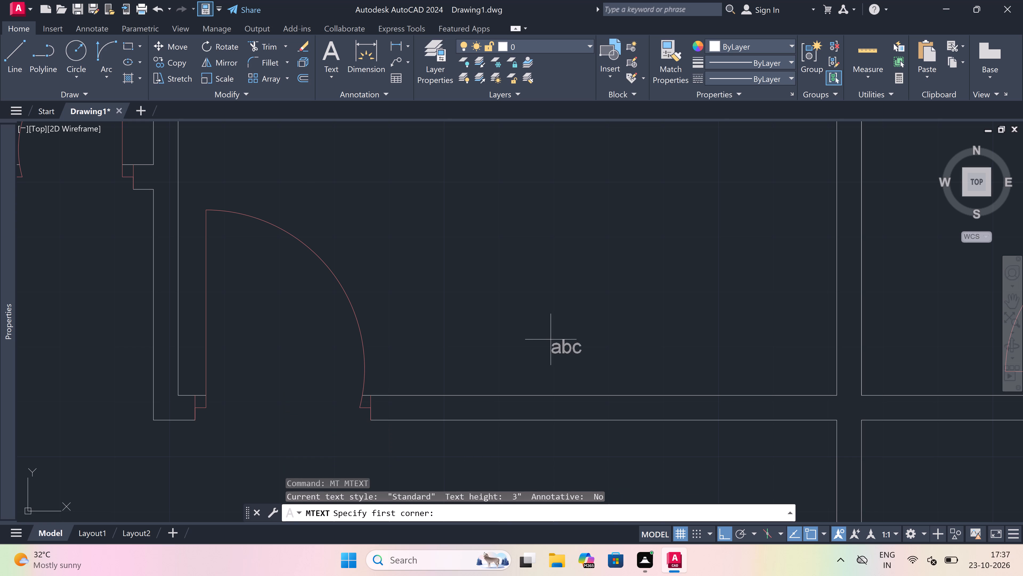
scroll(551, 339, down, 2)
scroll(729, 345, up, 2)
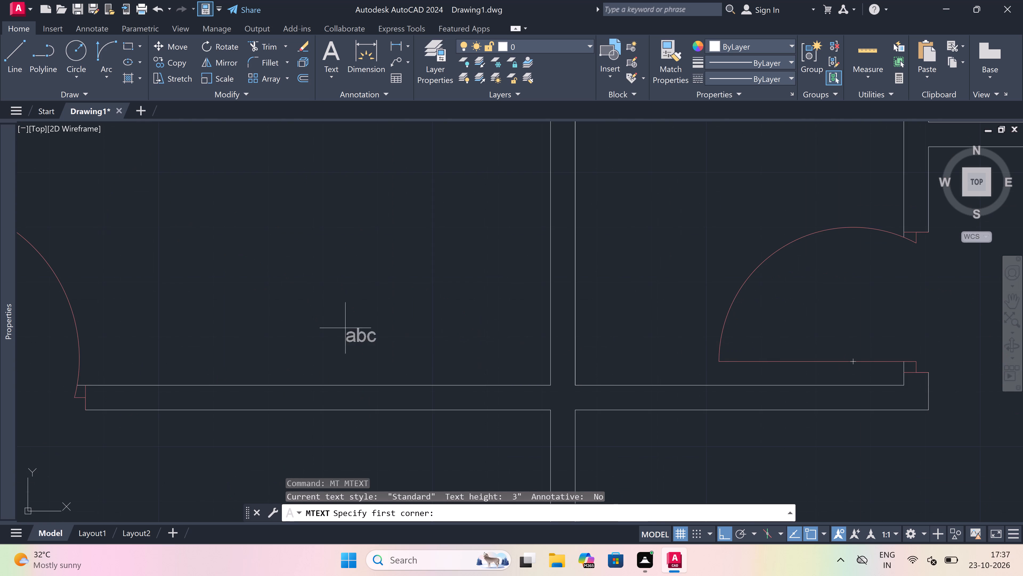
drag(146, 318, 173, 319)
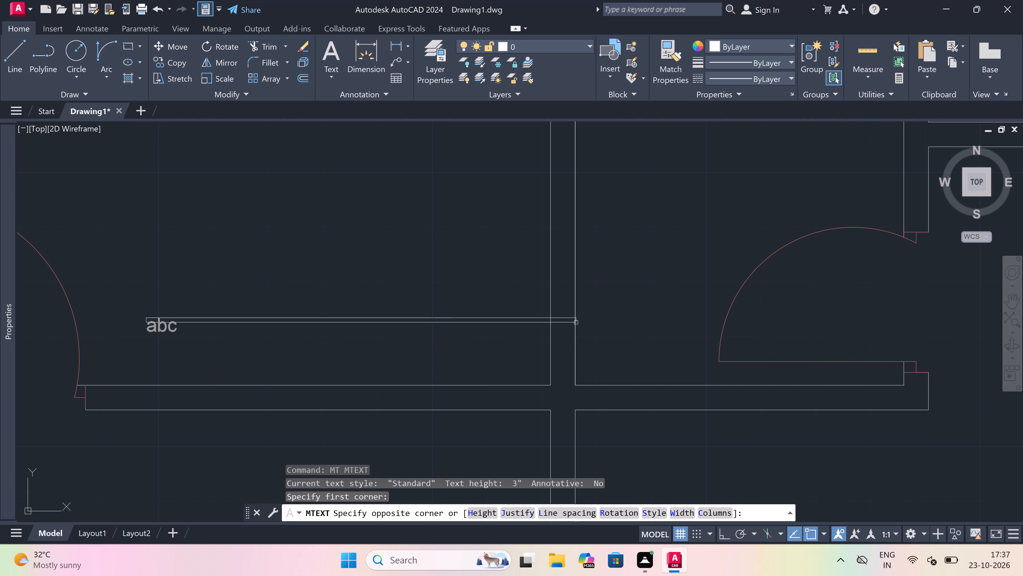
click(705, 338)
scroll(705, 338, down, 1)
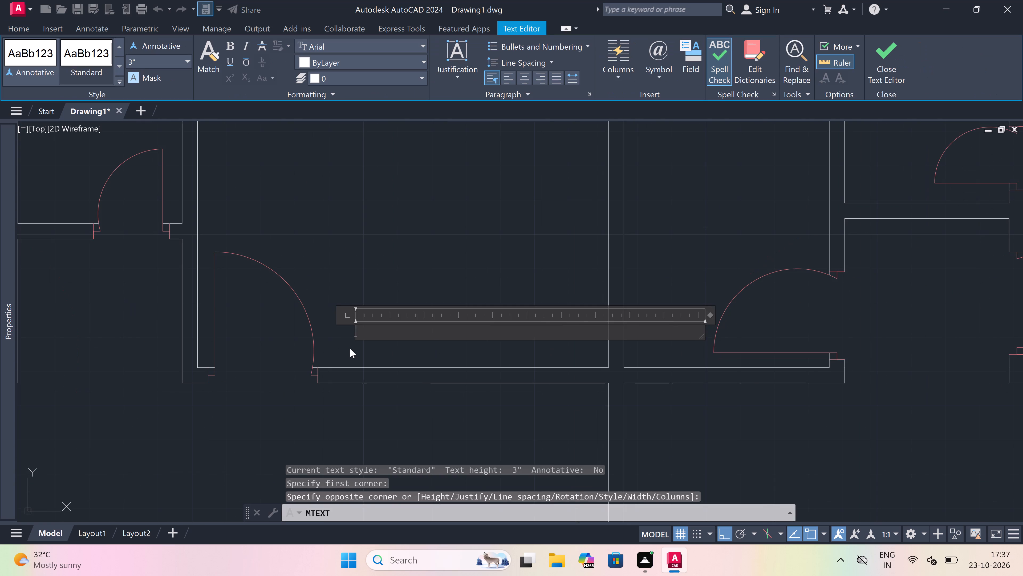
scroll(350, 349, up, 1)
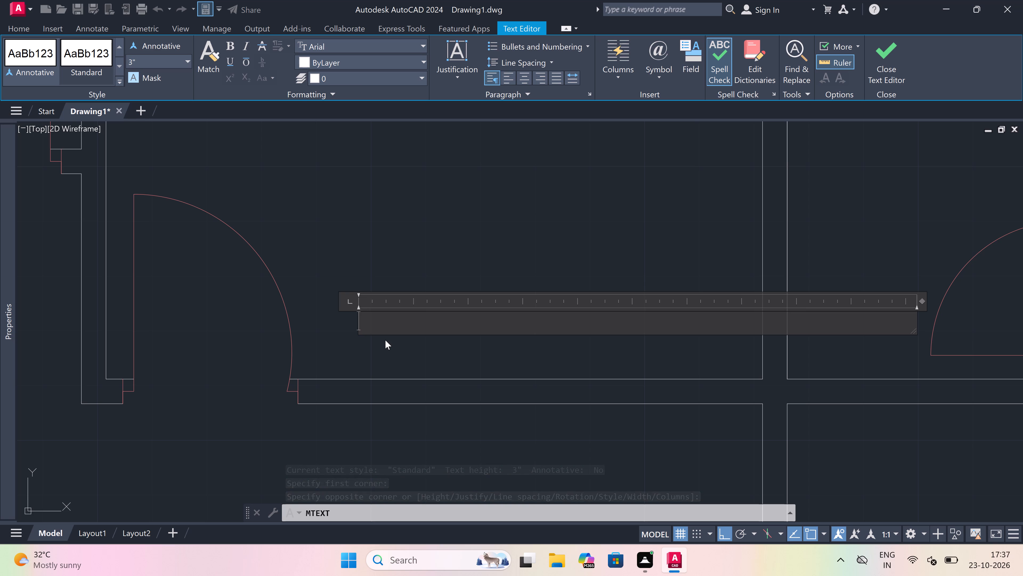
text(BEDROOM)
key(Return)
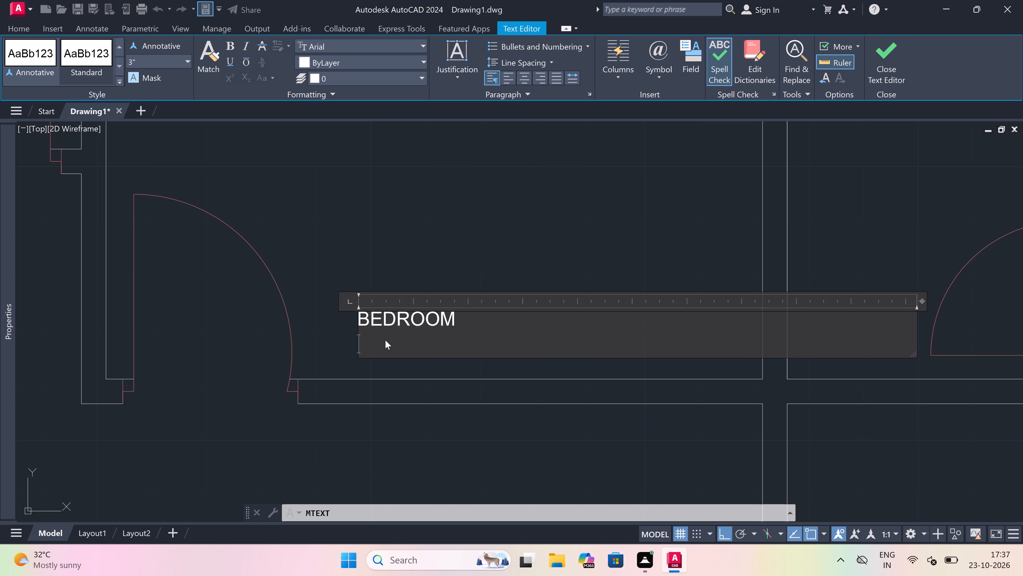
Add the dimension line 10'0"x13'6" below BEDROOM and finish the label.
scroll(386, 339, down, 5)
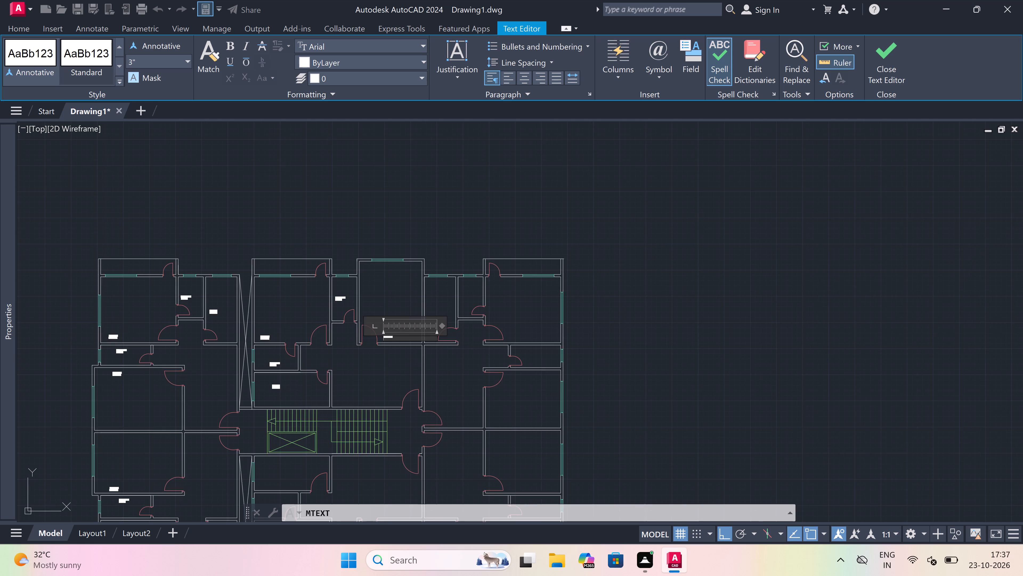
scroll(386, 339, up, 5)
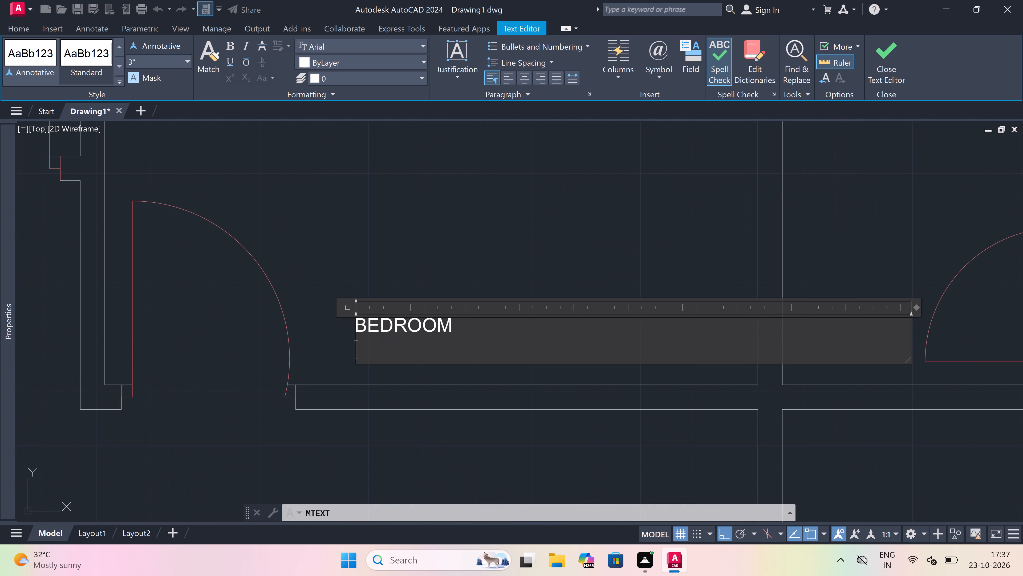
key(1)
text(0'0)
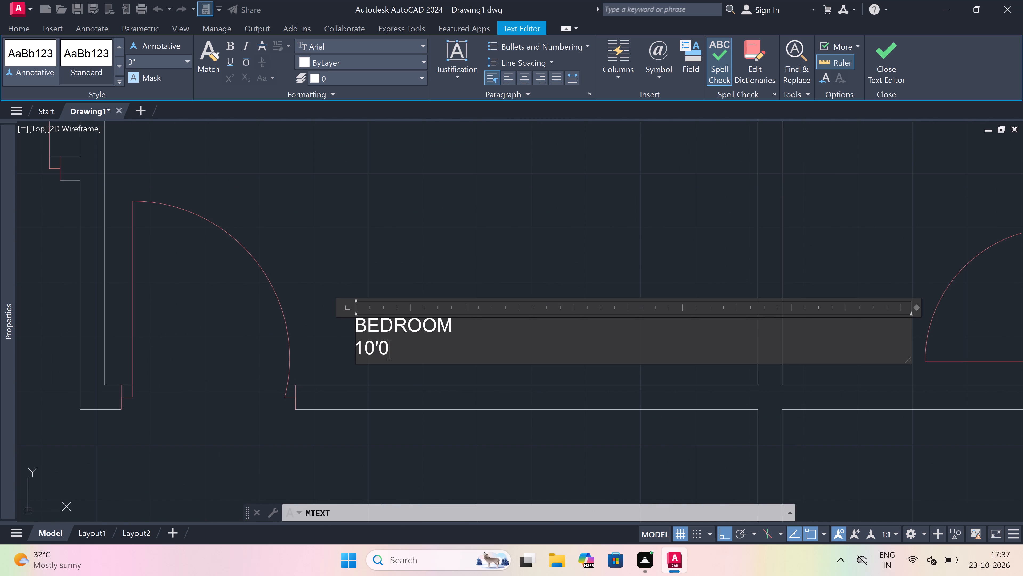
text("x)
text(13')
key(shift+quotedbl)
key(BackSpace)
key(BackSpace)
text('6)
key(shift+quotedbl)
click(396, 291)
Start multiline text in the narrow room directly east of the 10'0"x13'6" bedroom, with KITCHEN on the first line.
scroll(396, 291, down, 4)
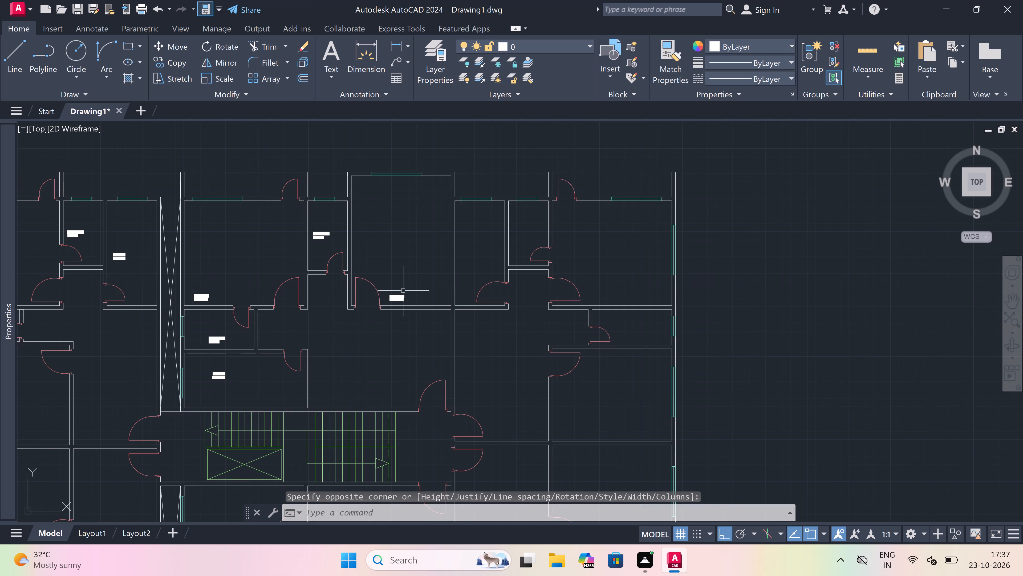
scroll(478, 199, up, 3)
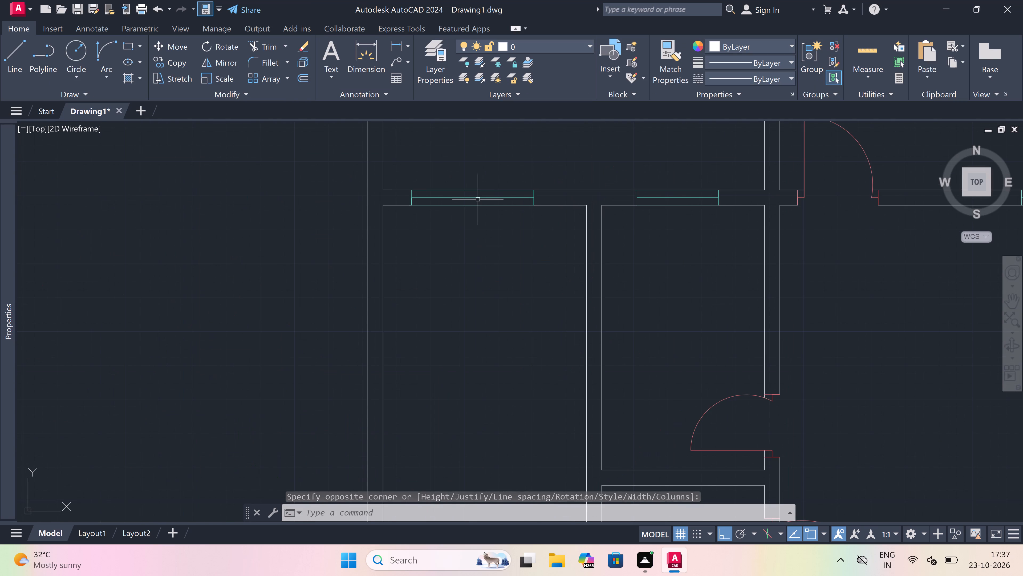
key(space)
scroll(478, 199, down, 2)
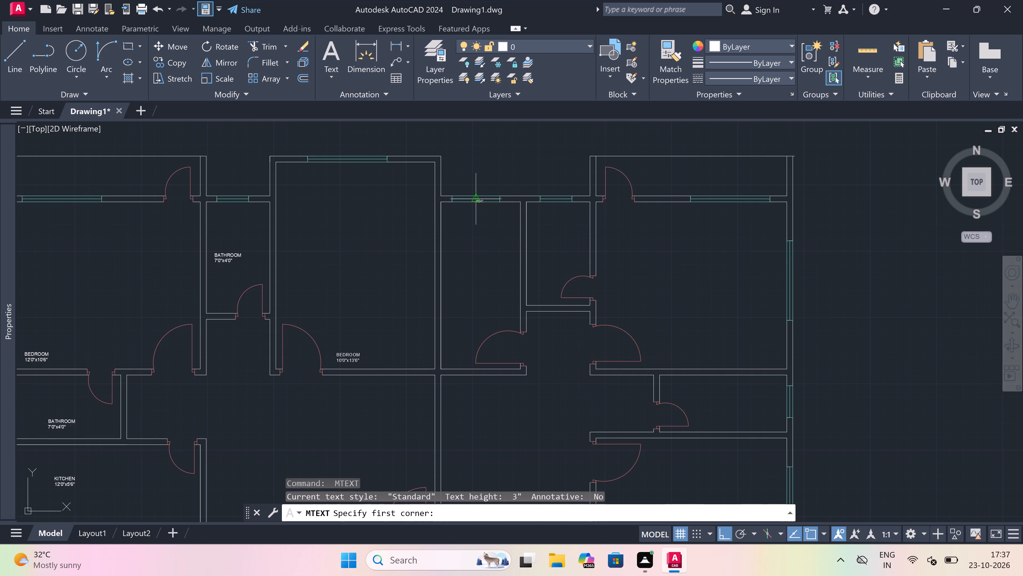
scroll(477, 237, up, 2)
drag(420, 313, 422, 314)
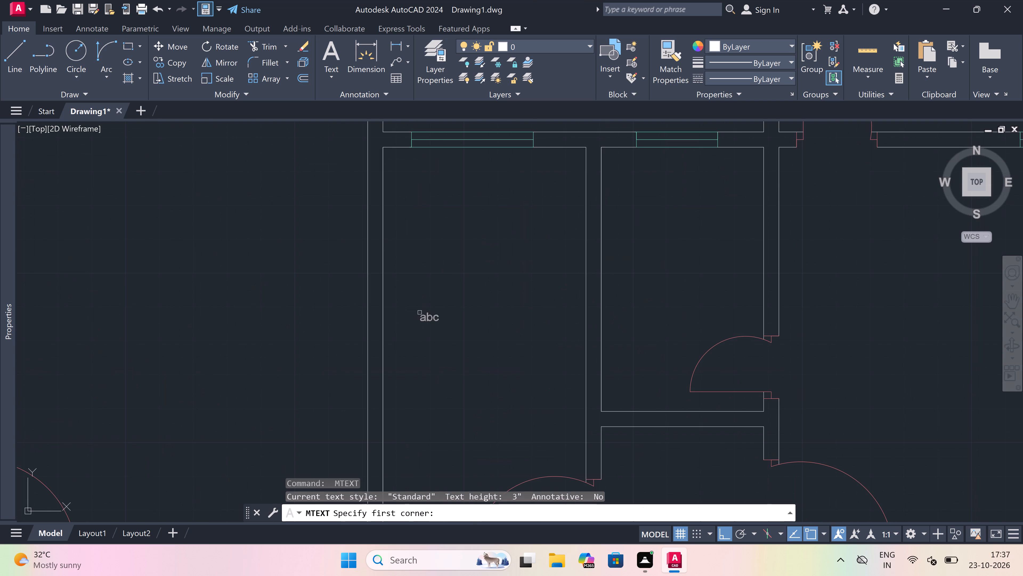
drag(422, 314, 493, 317)
click(842, 319)
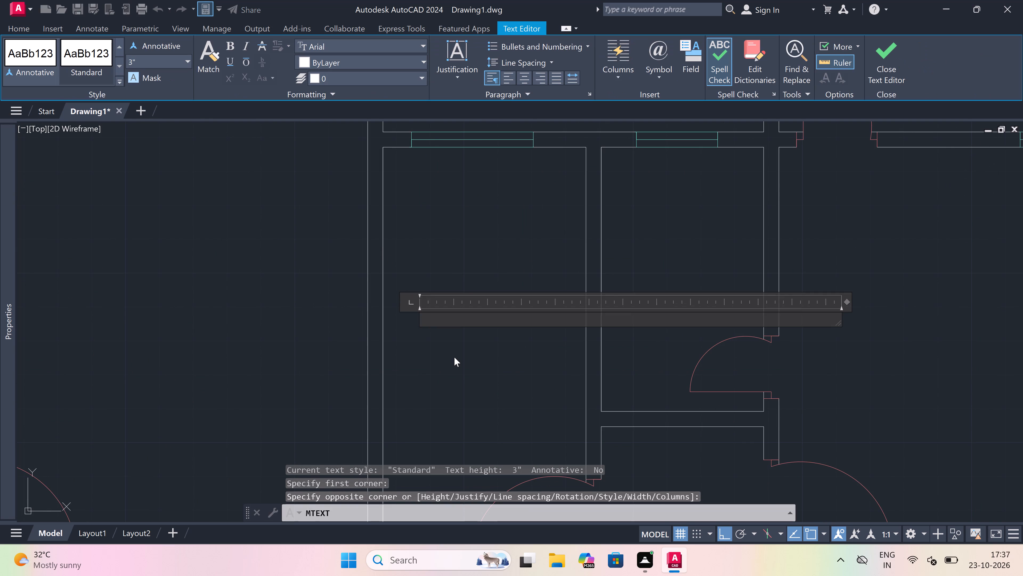
scroll(456, 357, up, 2)
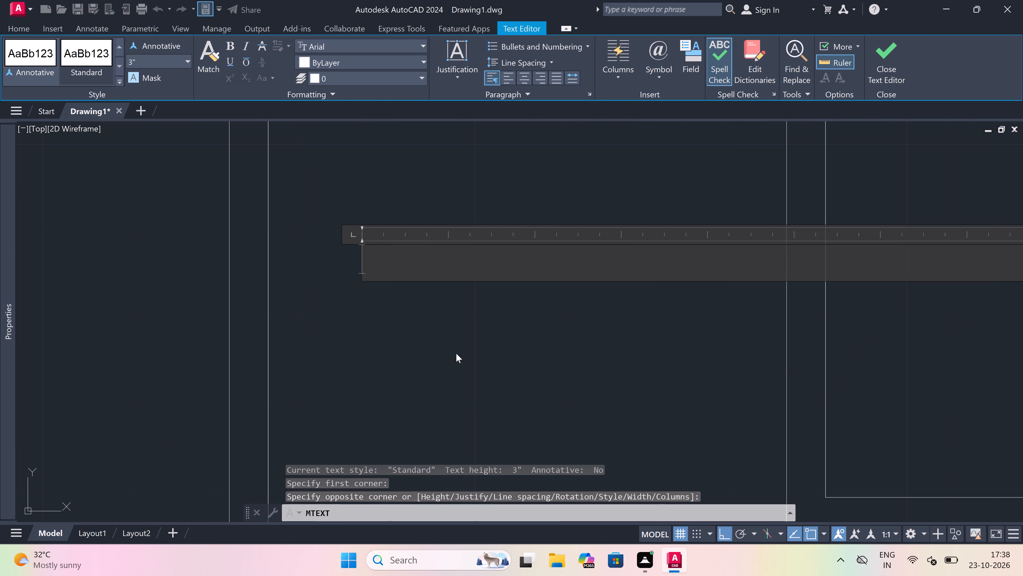
text(KITCHEN)
key(Return)
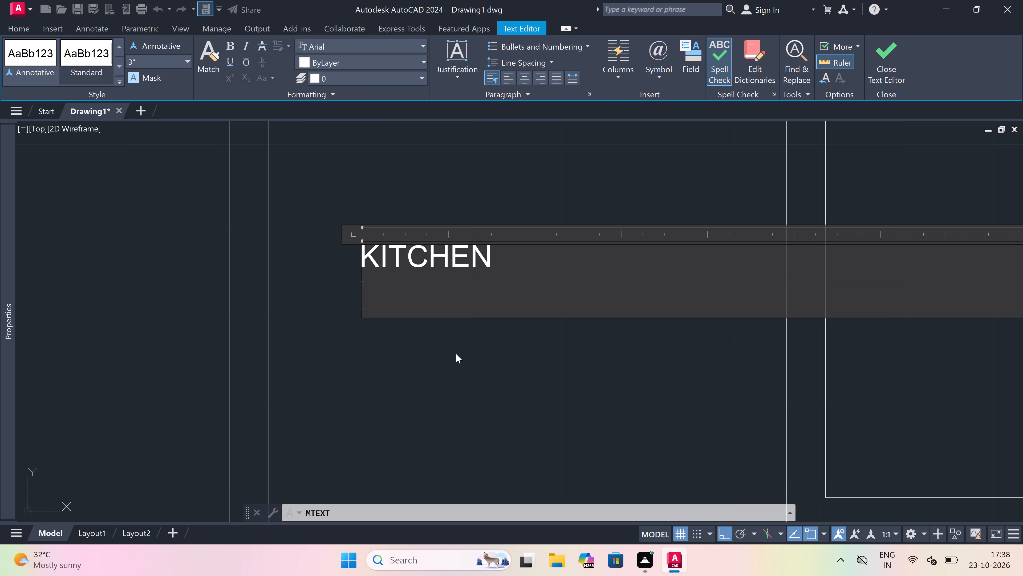
Add the dimension line 5'0"x10'6" below KITCHEN and finish the label.
text(5'0)
text("x10')
key(6)
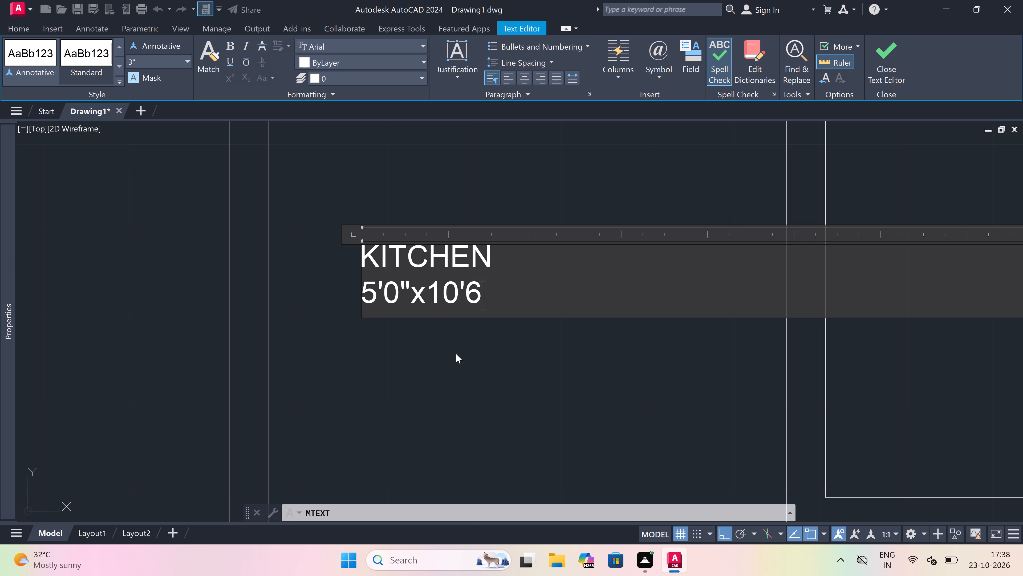
key(shift+quotedbl)
click(456, 350)
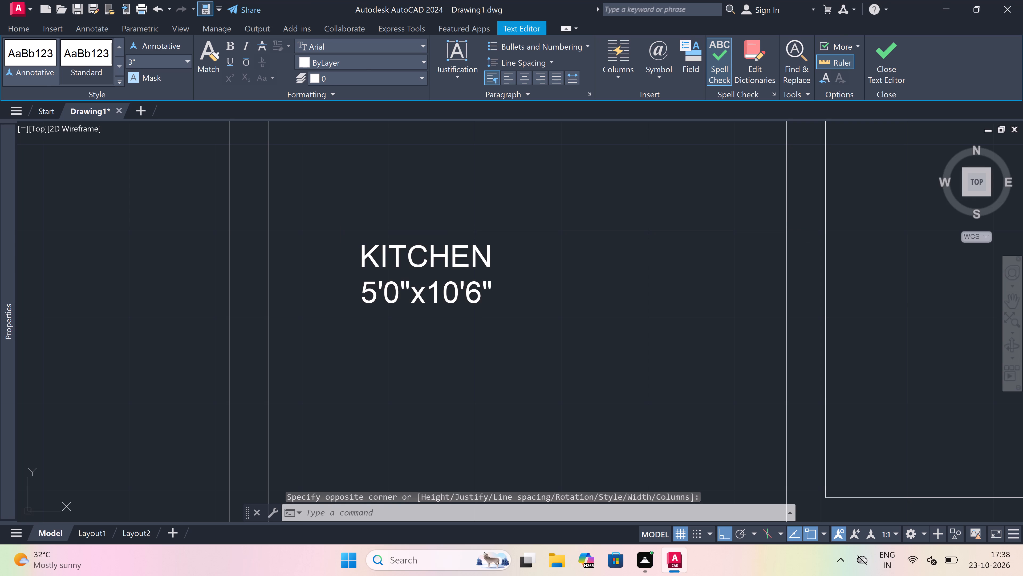
Open a multiline text box in the small room directly east of the newly labelled kitchen.
scroll(457, 349, down, 5)
scroll(553, 306, up, 1)
scroll(485, 324, up, 2)
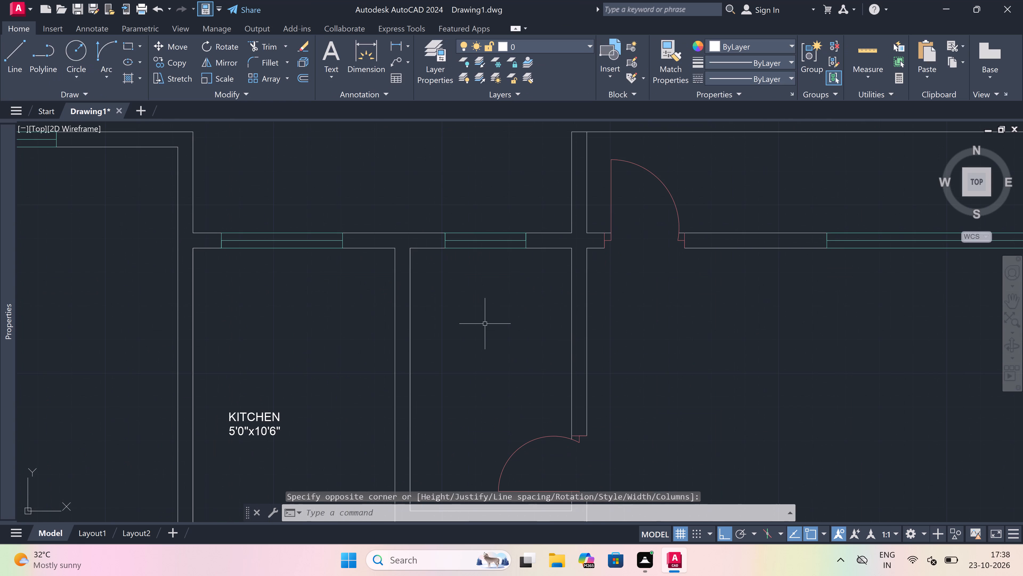
key(space)
scroll(482, 328, down, 2)
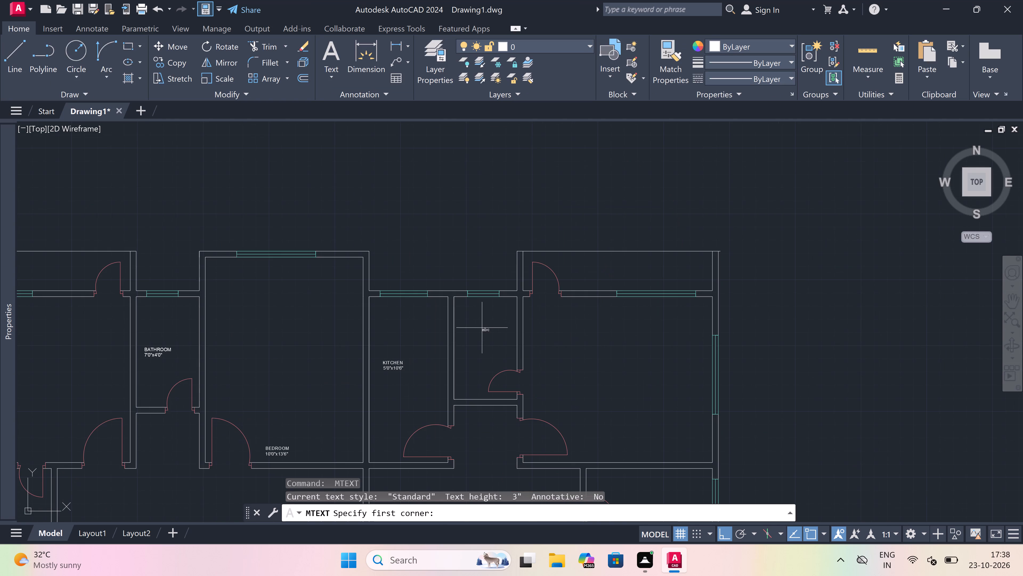
scroll(474, 341, up, 3)
drag(442, 315, 485, 314)
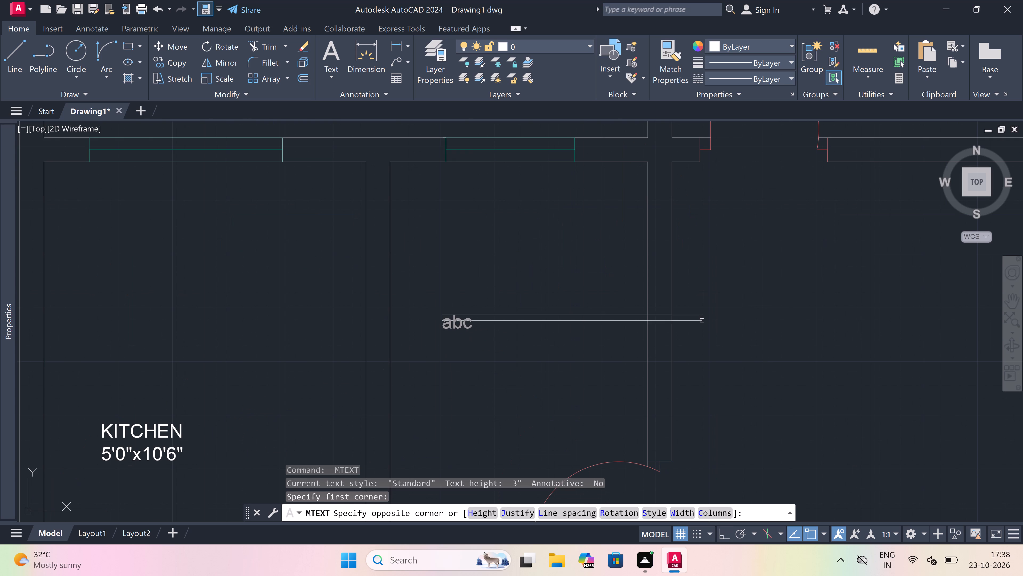
click(849, 319)
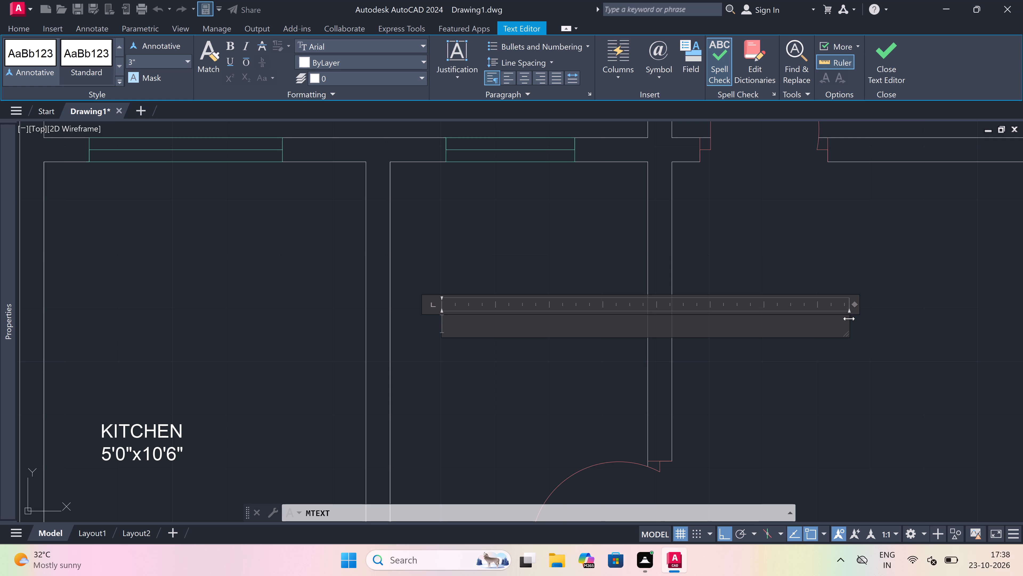
scroll(849, 319, down, 2)
scroll(849, 318, up, 1)
scroll(849, 318, down, 3)
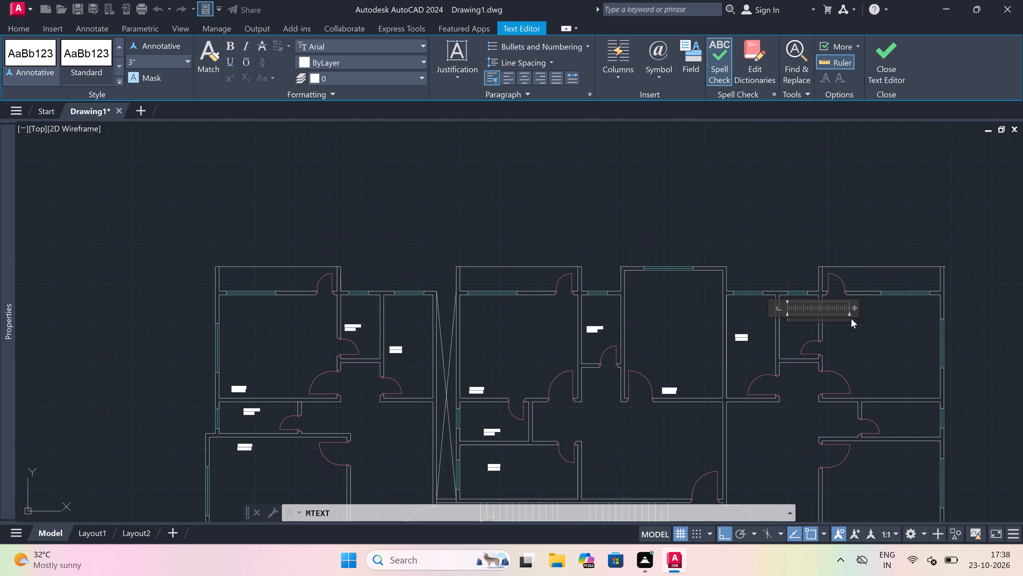
scroll(854, 319, up, 4)
scroll(527, 366, up, 1)
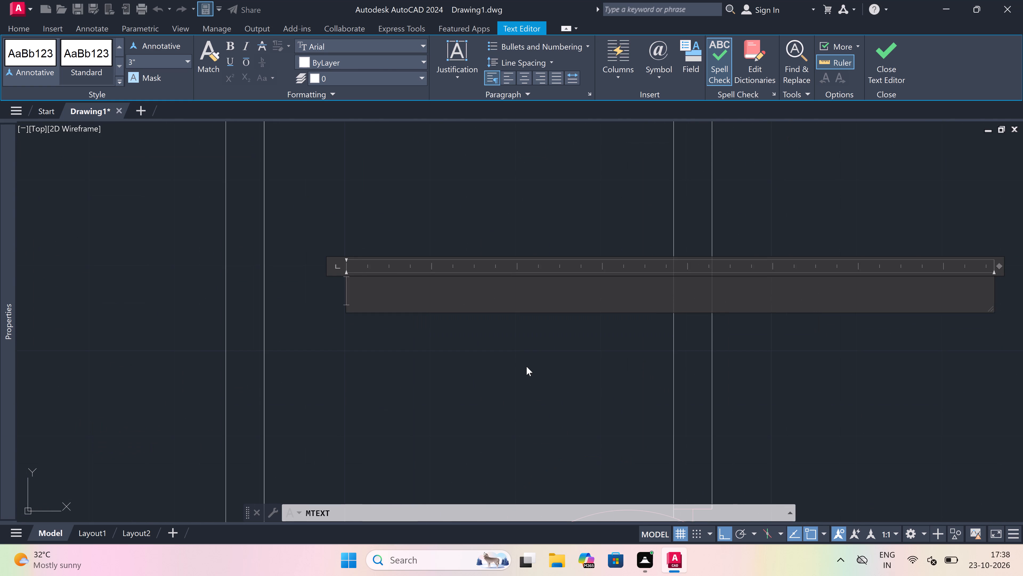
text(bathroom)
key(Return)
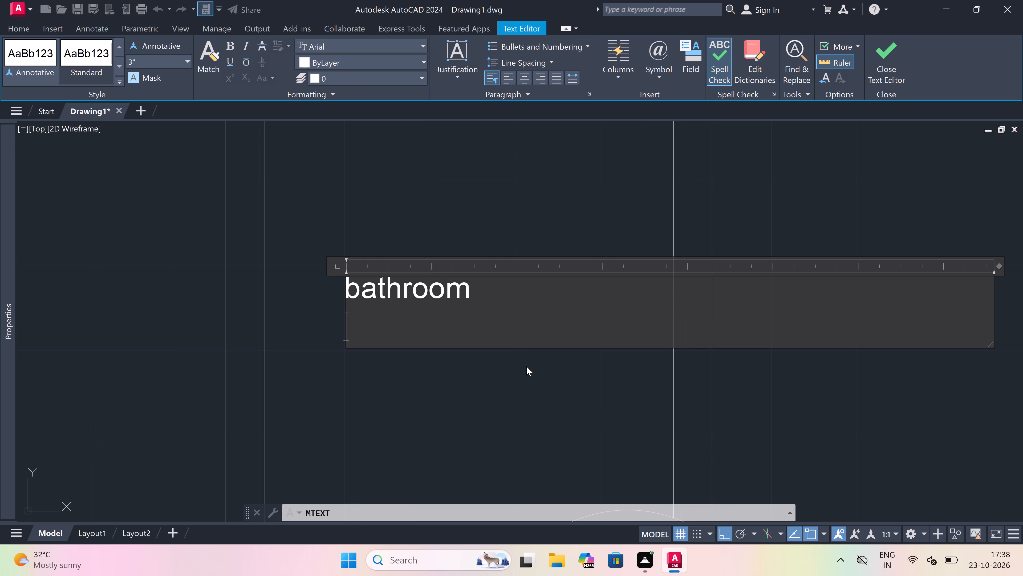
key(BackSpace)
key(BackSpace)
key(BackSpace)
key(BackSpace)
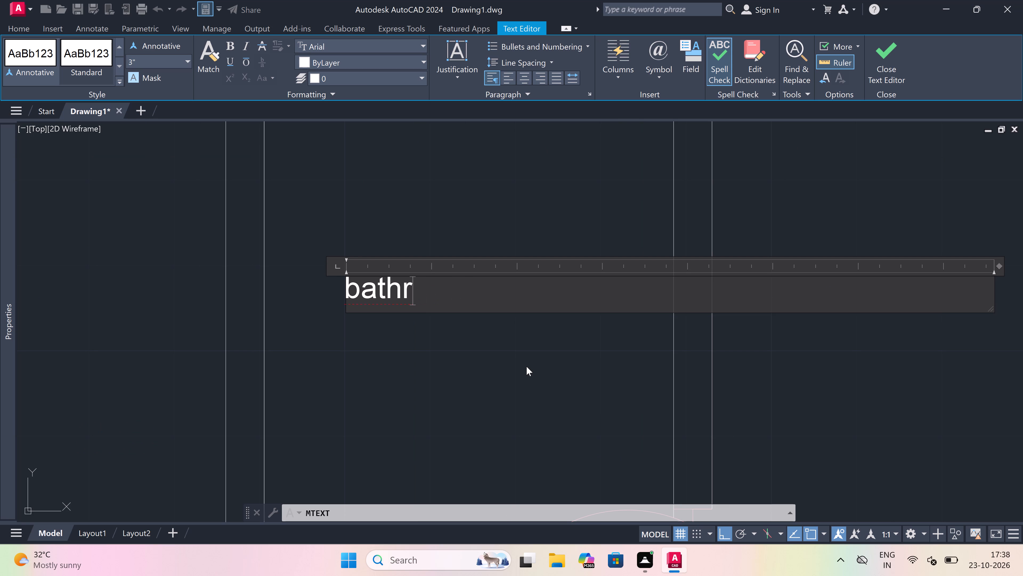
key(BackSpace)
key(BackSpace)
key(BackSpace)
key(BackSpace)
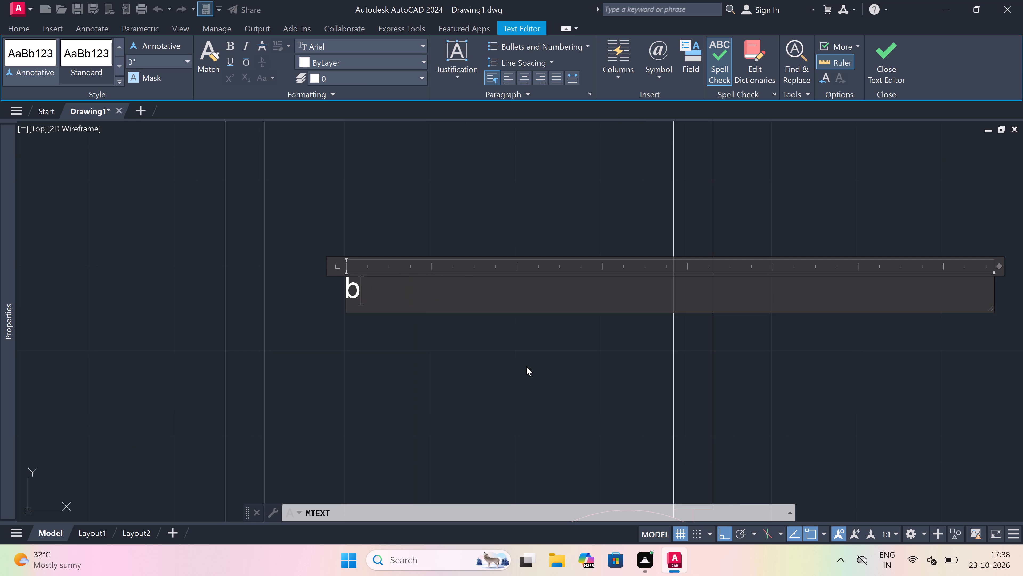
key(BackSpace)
Enter BATHROOM on the first line and 4'0"x6'6" on the second in the open text box, and finish the label.
text(BATHROOM)
key(Return)
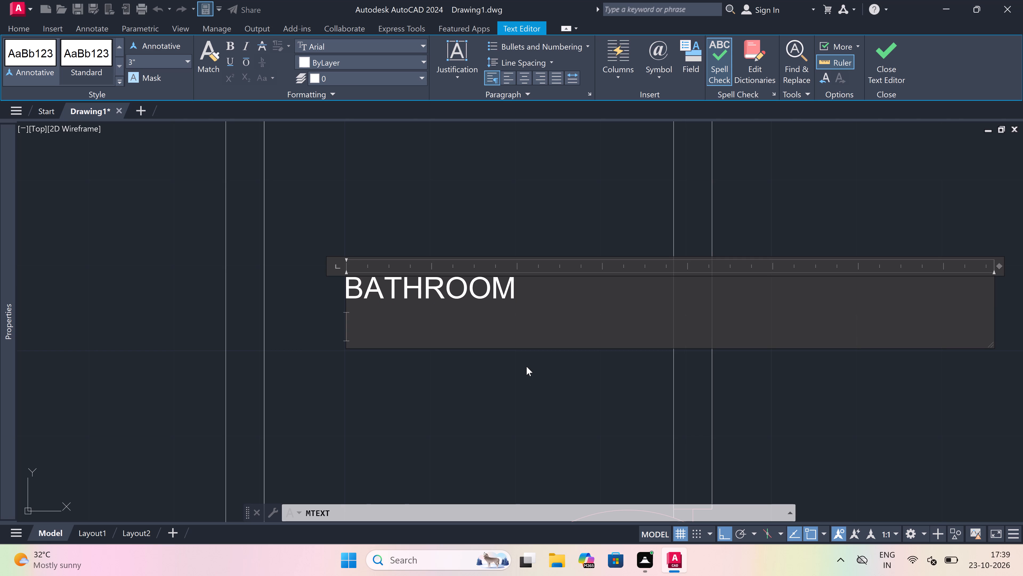
scroll(526, 366, down, 5)
scroll(526, 366, up, 5)
scroll(526, 366, down, 3)
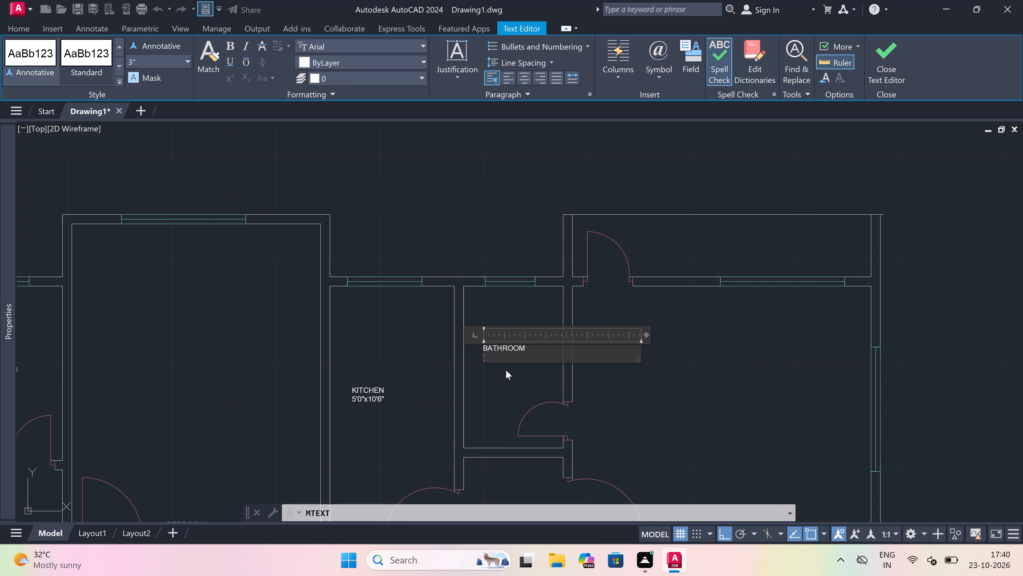
scroll(506, 369, down, 1)
scroll(508, 358, up, 3)
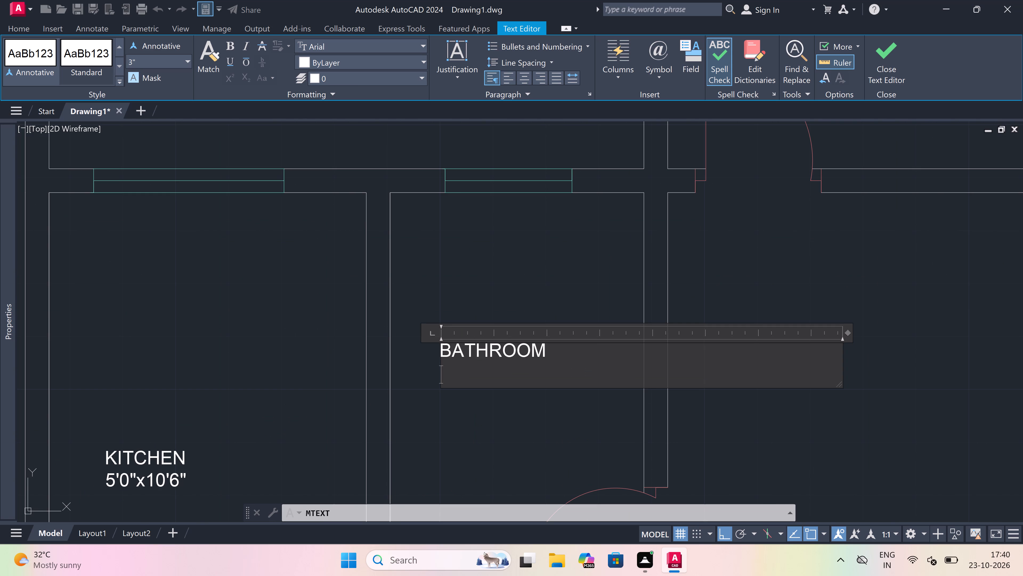
key(6)
key(BackSpace)
text(4'0)
key(shift+quotedbl)
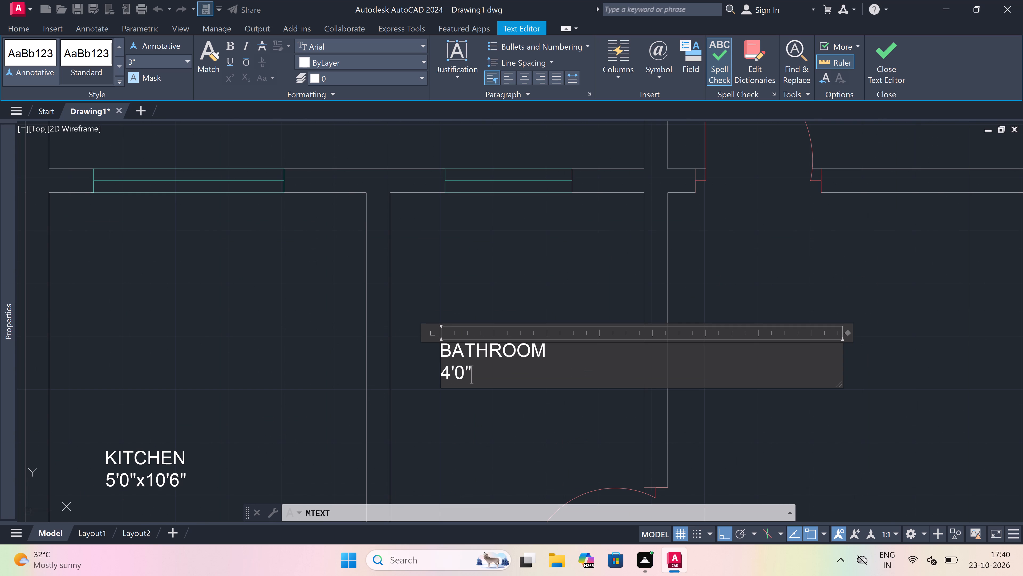
text(x6'6)
key(shift+quotedbl)
click(485, 385)
drag(446, 426, 446, 413)
Add a multiline text label reading BEDROOM in the large room directly east of the 4'0"x6'6" bathroom, near its south wall.
scroll(468, 304, down, 7)
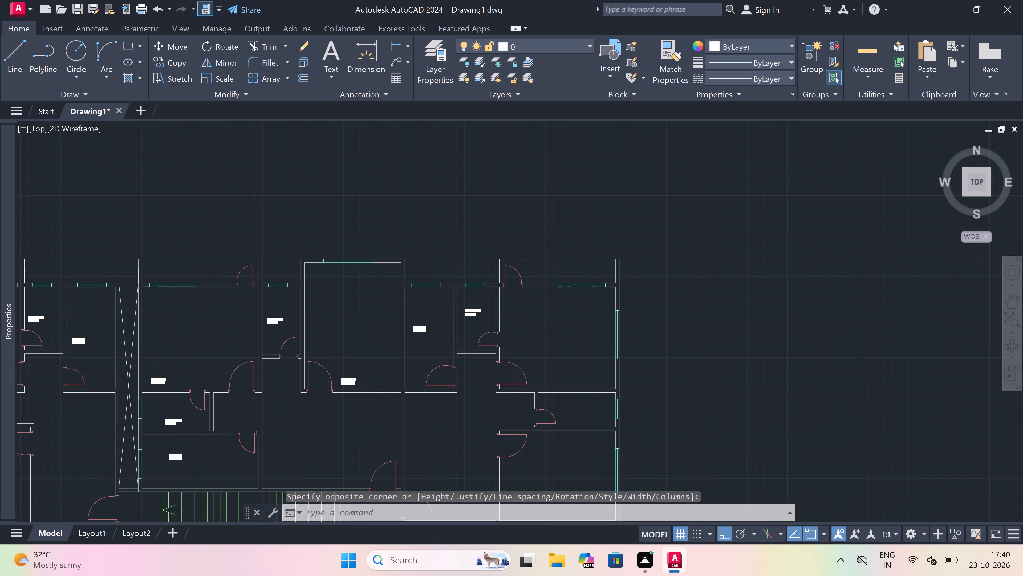
scroll(510, 303, up, 1)
scroll(510, 303, down, 2)
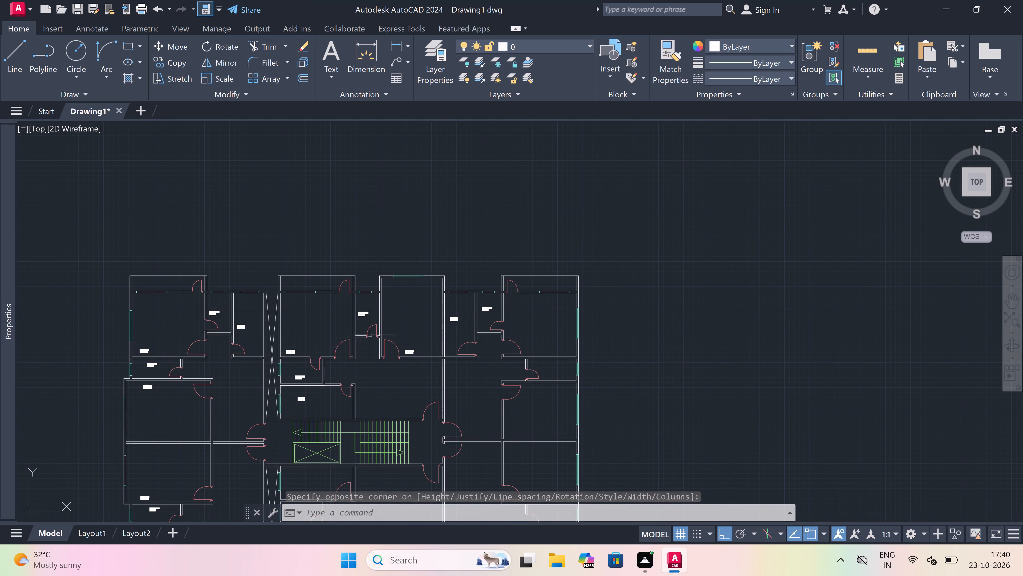
scroll(269, 368, up, 3)
scroll(269, 367, down, 3)
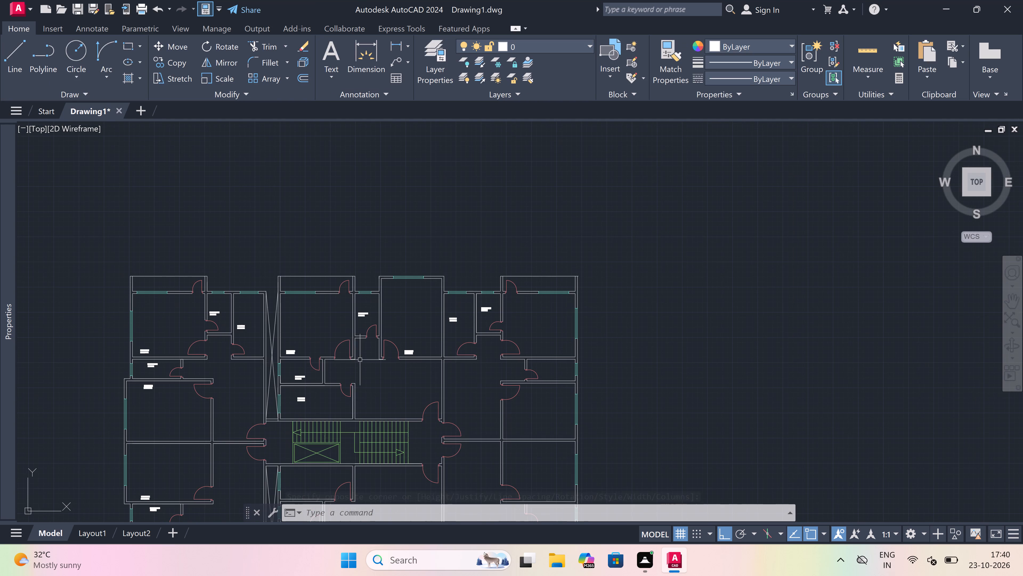
scroll(562, 335, up, 2)
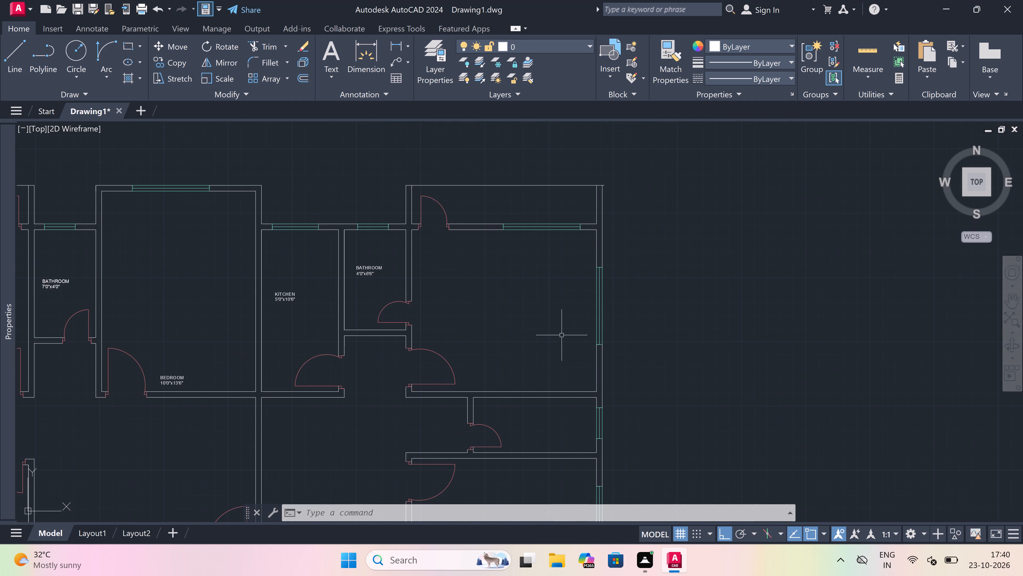
scroll(562, 335, up, 1)
text(mt)
key(space)
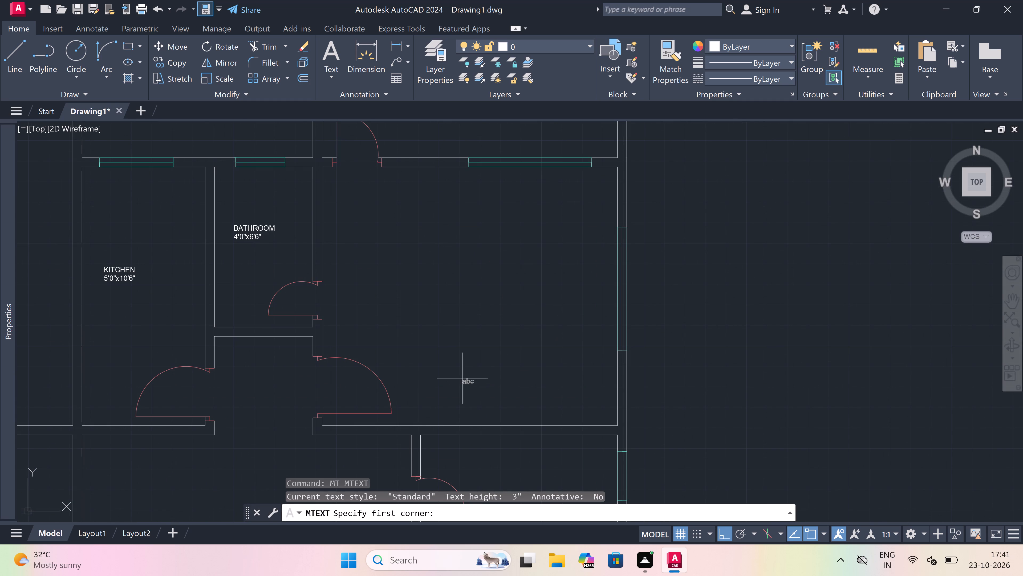
drag(433, 385, 450, 389)
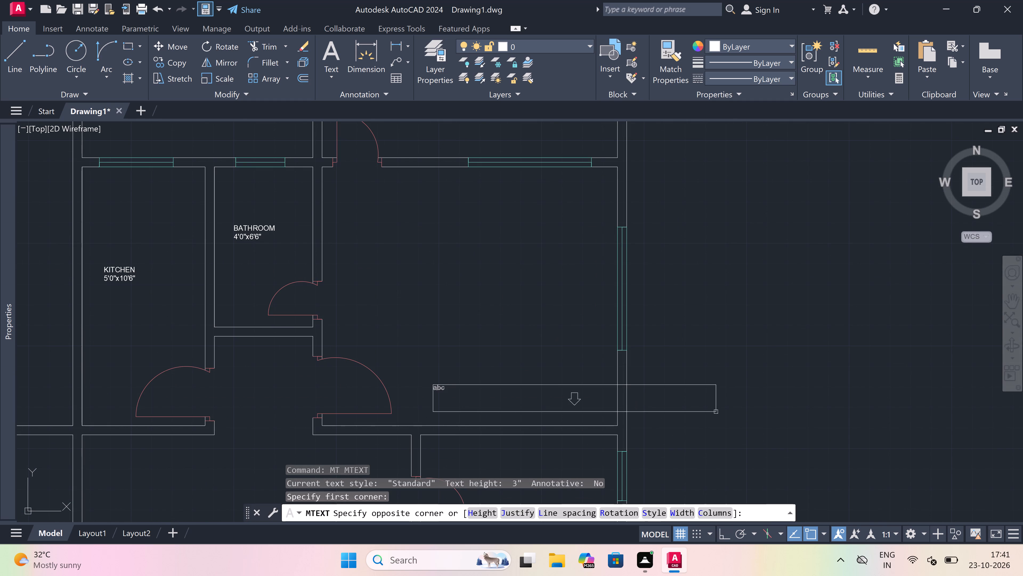
click(723, 411)
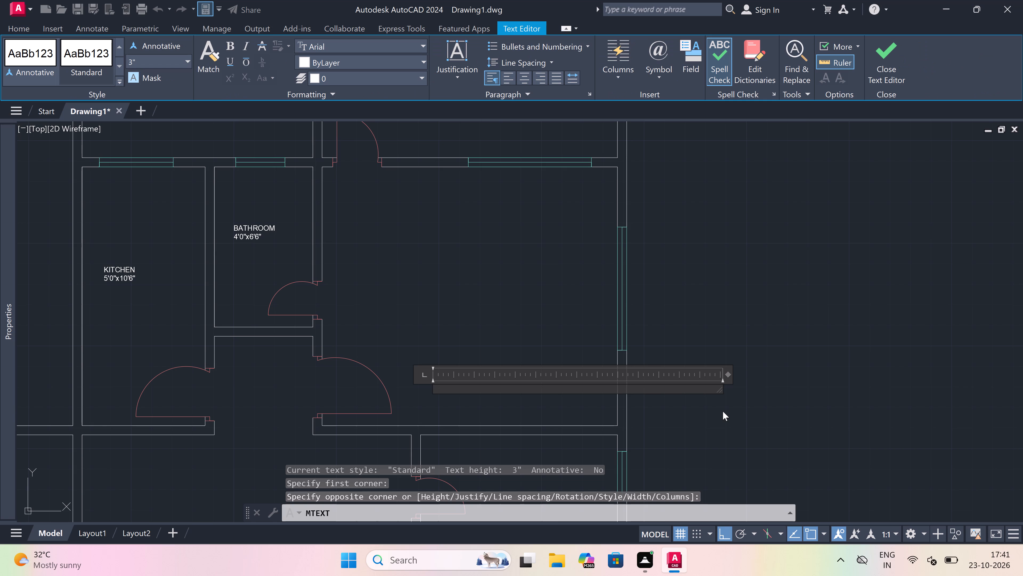
text(BEDROOM)
key(Return)
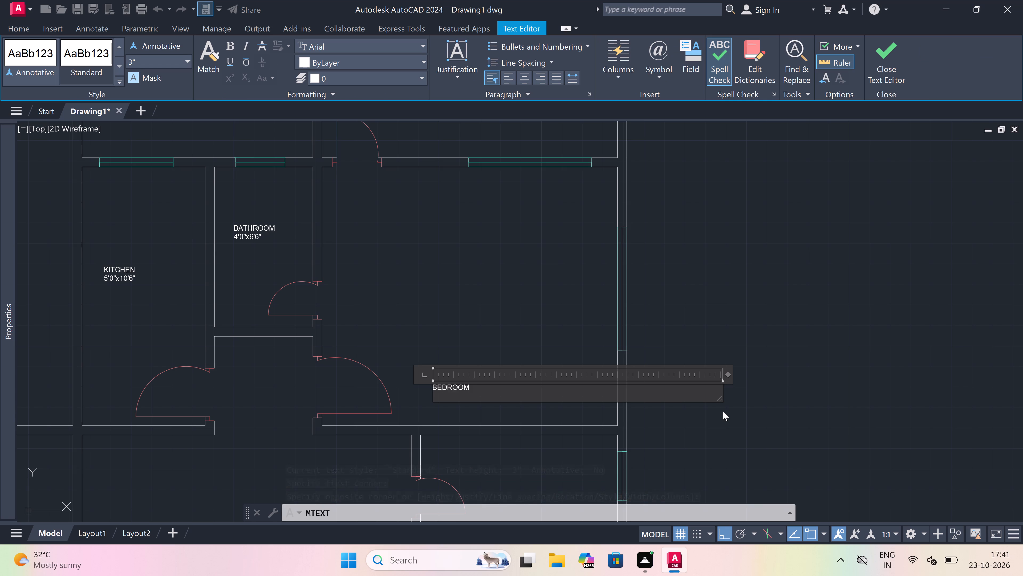
click(504, 293)
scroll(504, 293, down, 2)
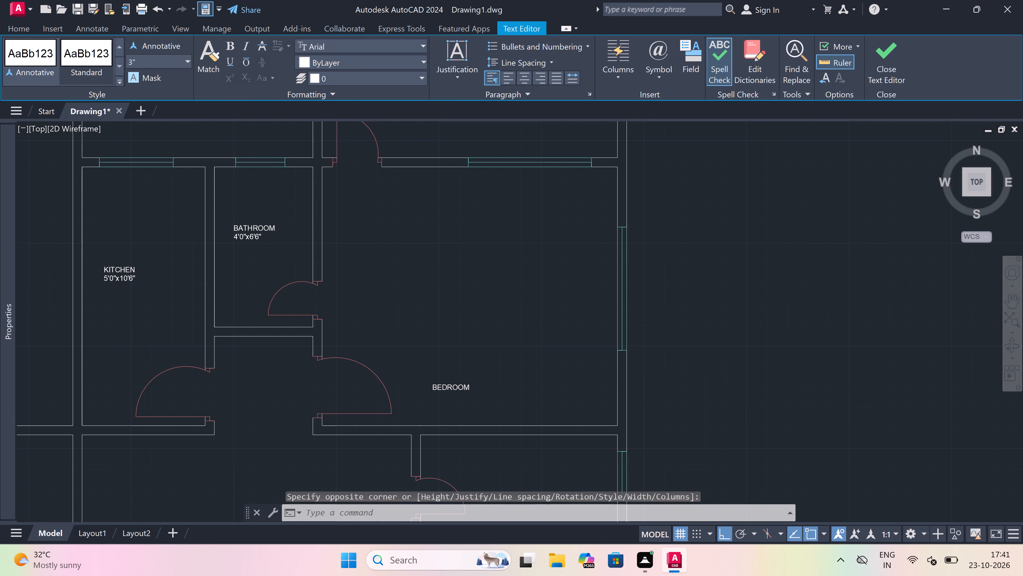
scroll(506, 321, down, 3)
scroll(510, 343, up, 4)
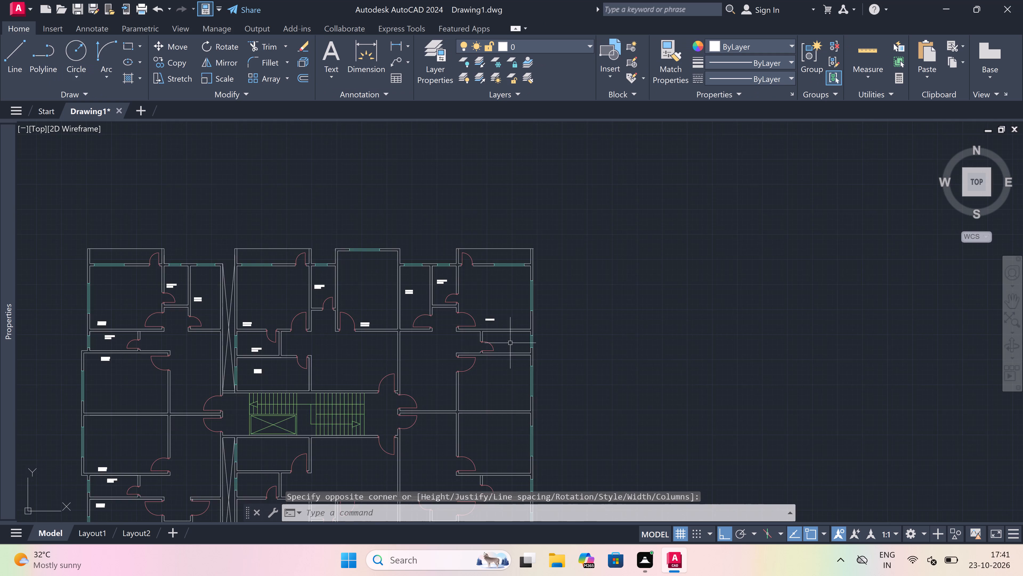
Add a multiline text label reading BATHROOM in the small room directly south of the newly labelled northeast bedroom.
scroll(510, 343, up, 1)
key(space)
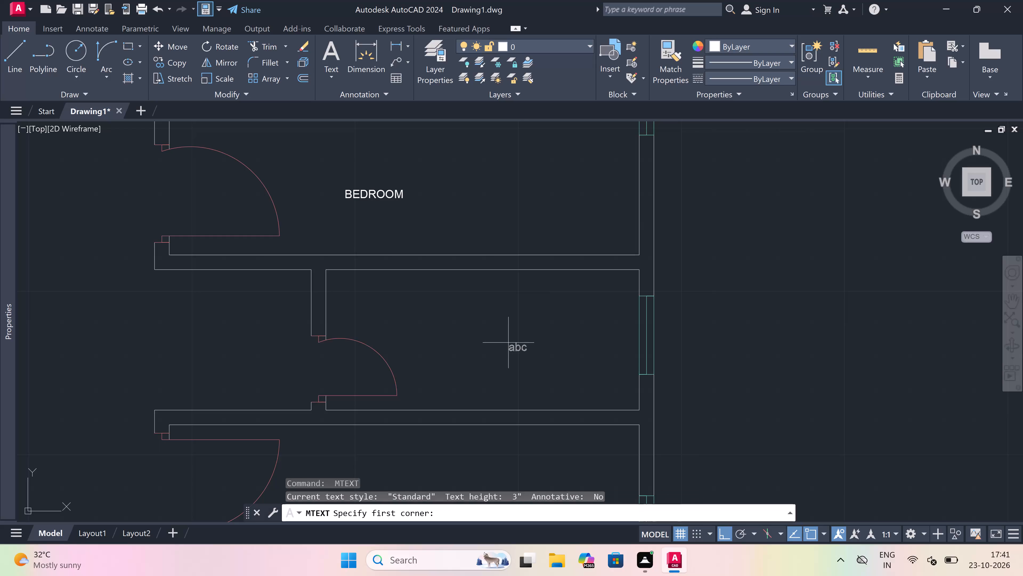
scroll(508, 342, up, 1)
drag(382, 335, 404, 339)
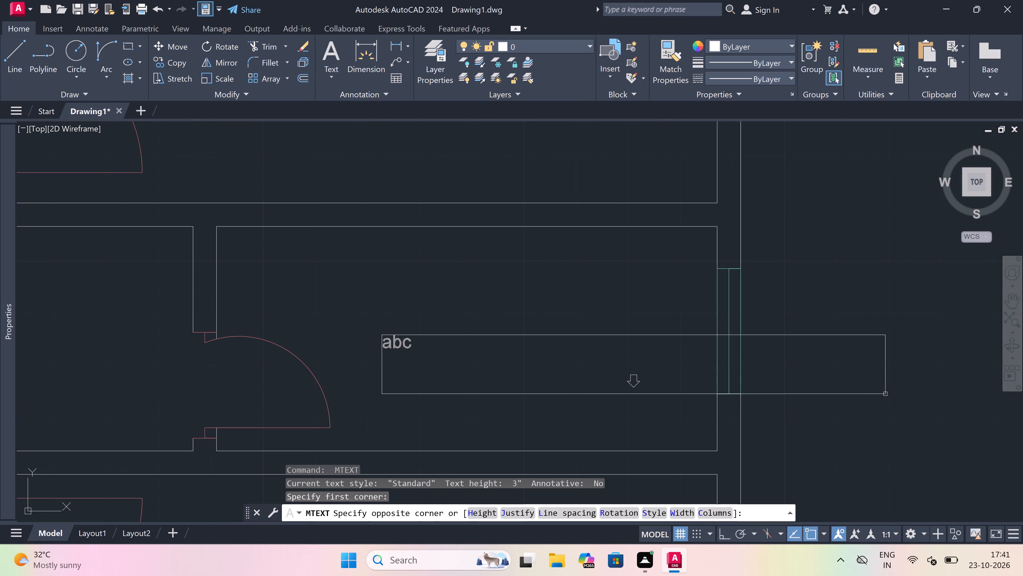
click(885, 394)
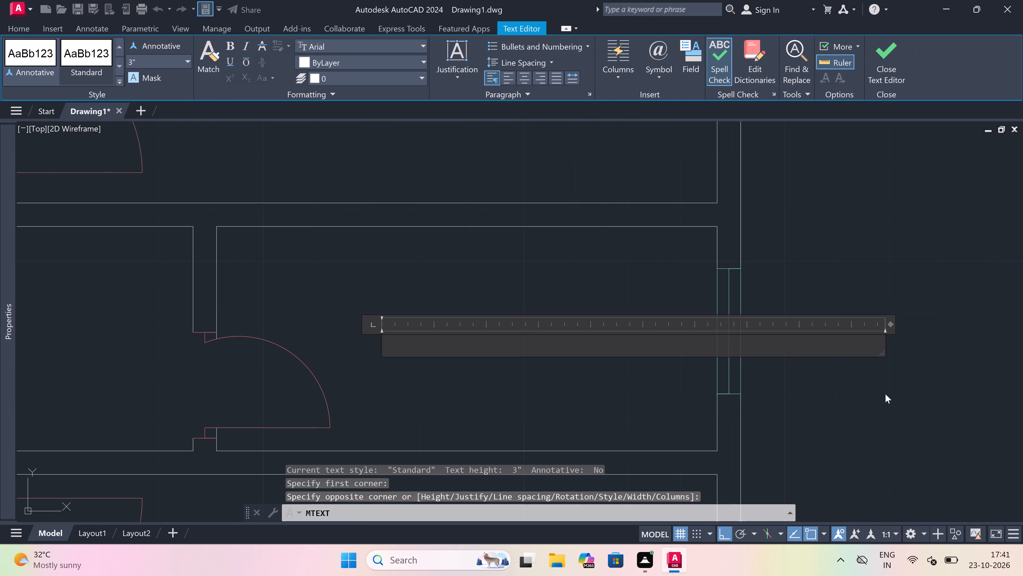
text(BATHROOM)
key(Return)
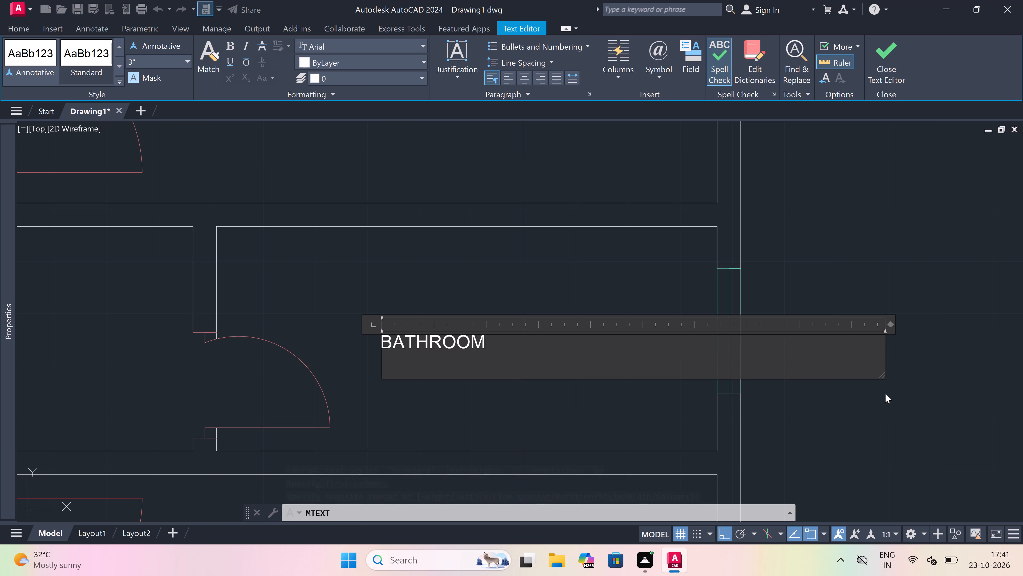
click(600, 403)
Add a multiline text label reading BEDROOM in the large room directly south of that bathroom, just below its north wall.
scroll(567, 355, down, 4)
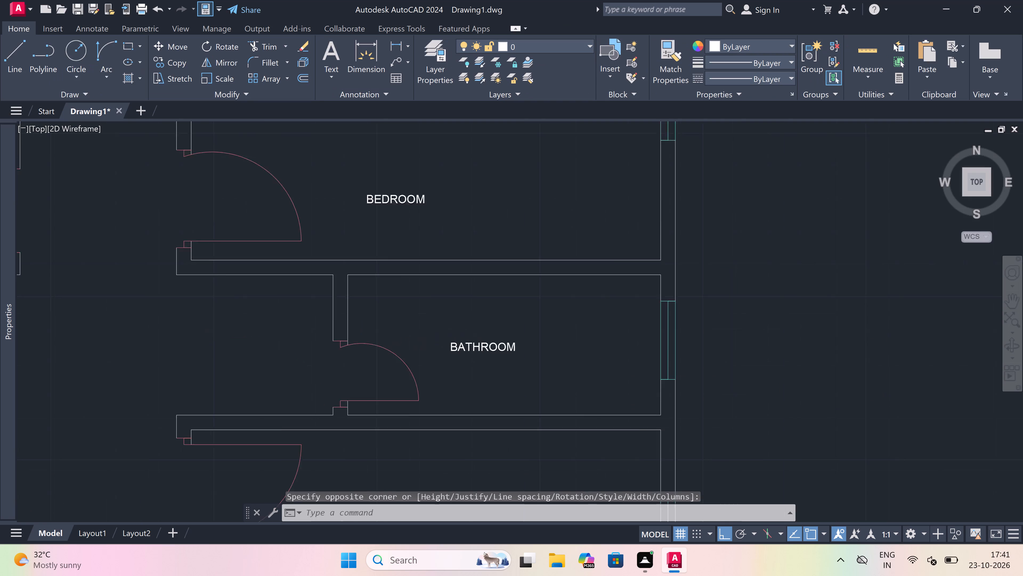
scroll(567, 355, down, 2)
scroll(547, 363, up, 5)
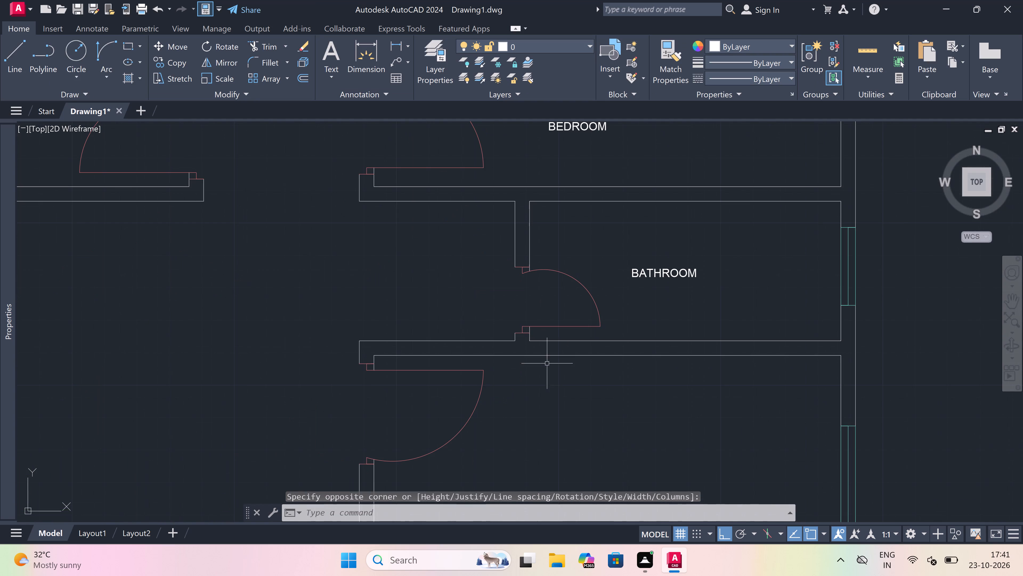
key(space)
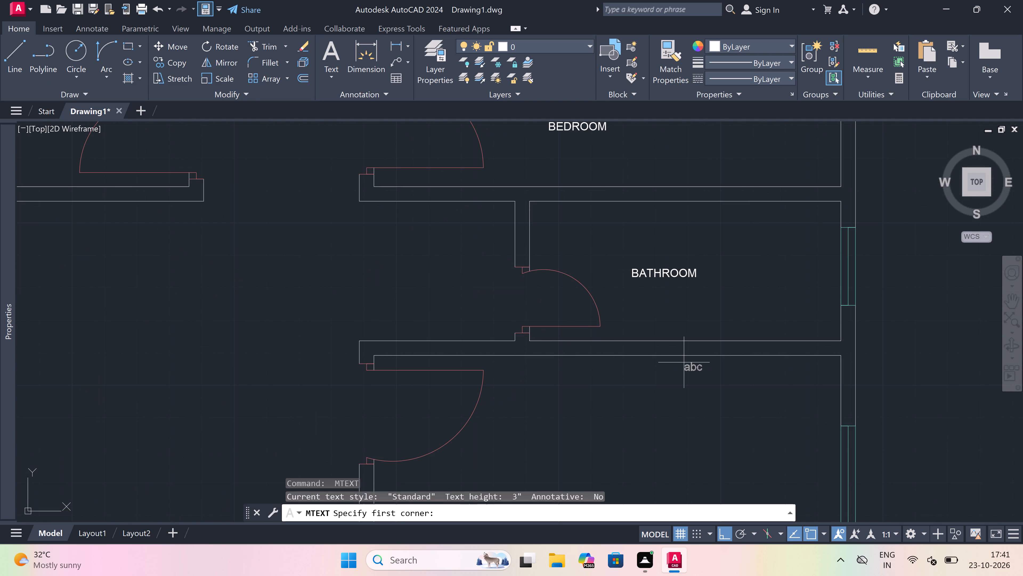
scroll(390, 394, down, 2)
scroll(480, 390, up, 2)
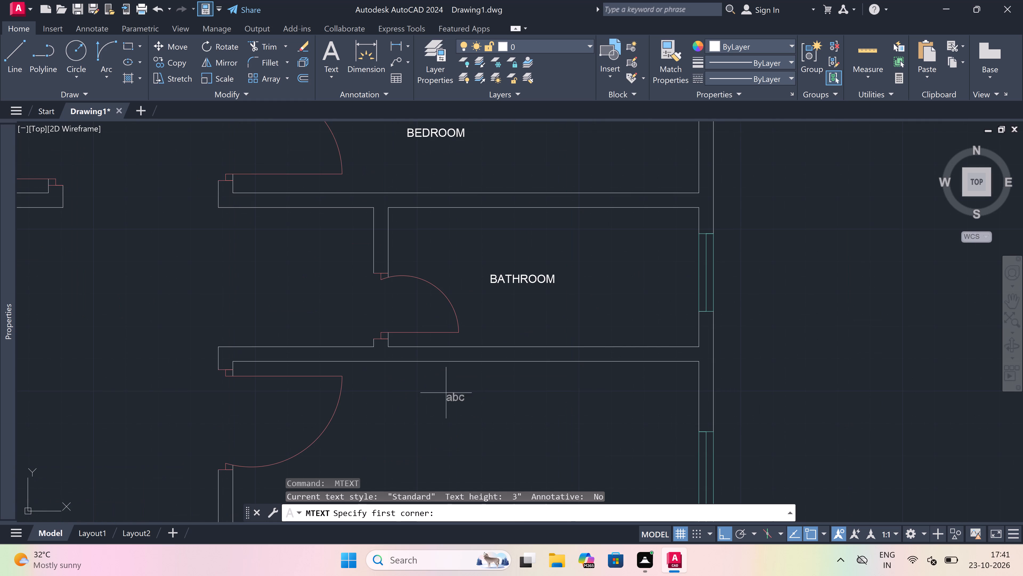
drag(412, 388, 417, 389)
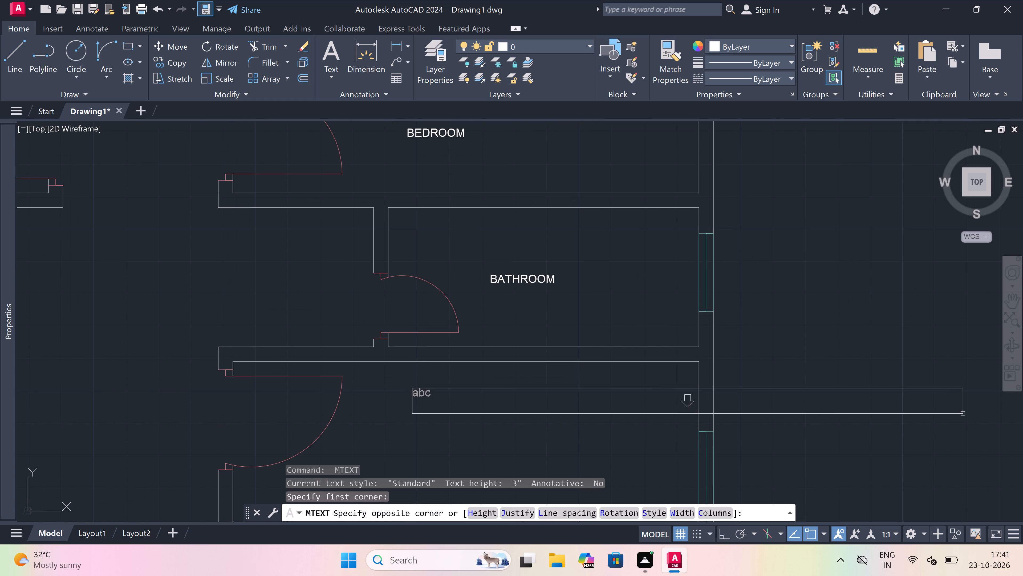
click(958, 414)
scroll(650, 423, down, 1)
scroll(572, 424, up, 3)
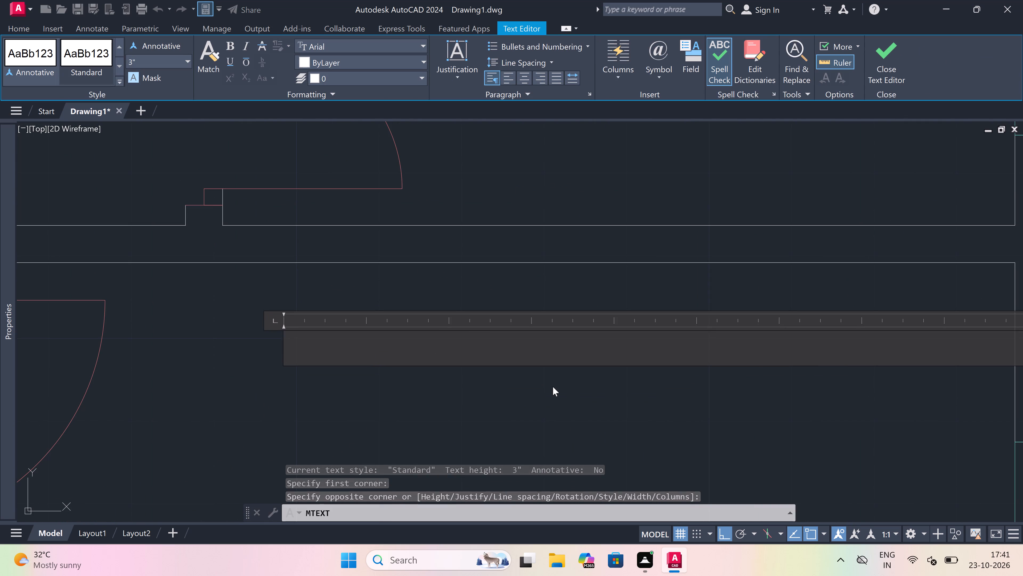
text(BEDROO)
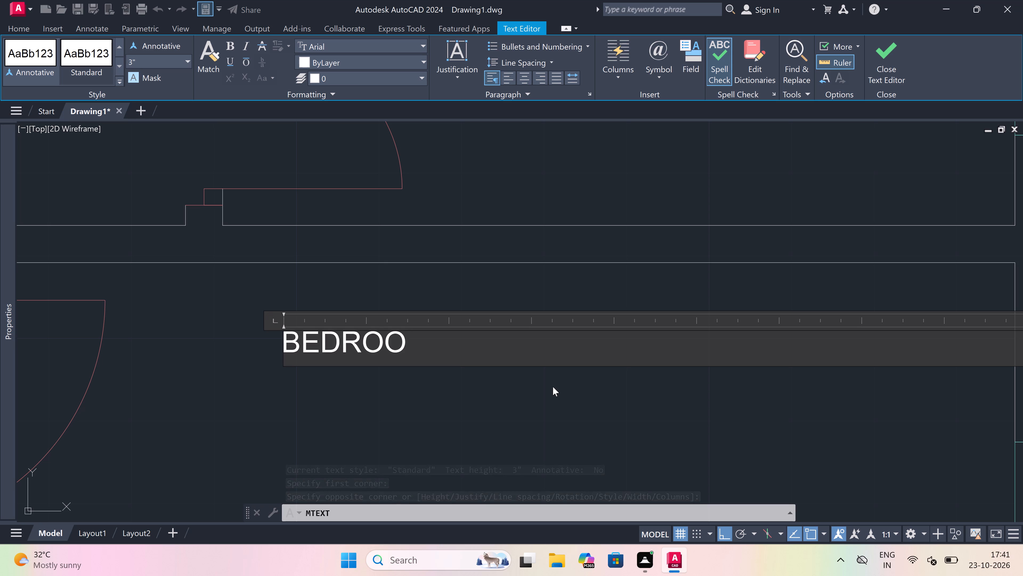
key(m)
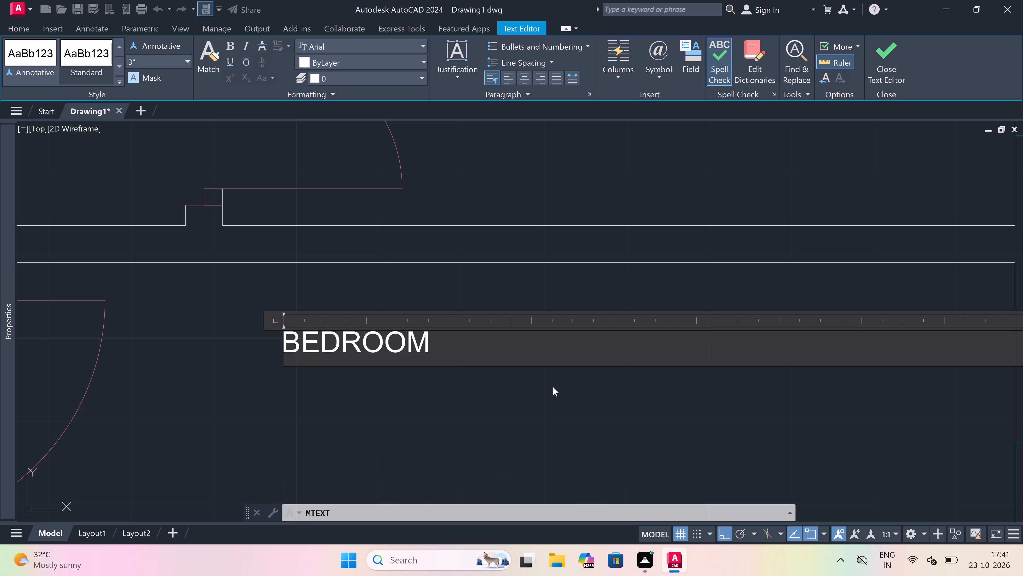
click(511, 394)
Label the next large room to the south along the east wall BEDROOM in multiline text, just above its south wall.
scroll(480, 298, down, 9)
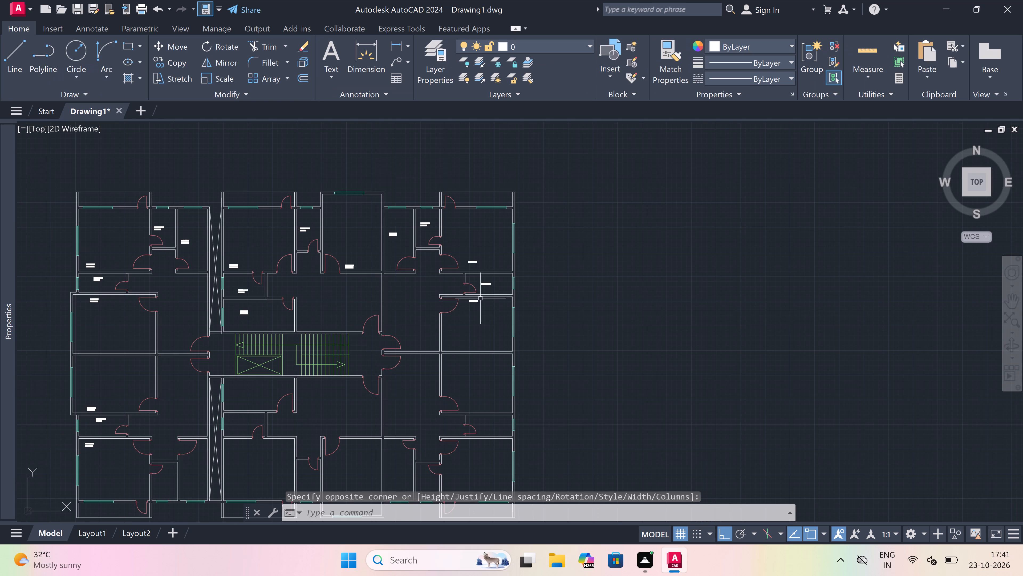
scroll(479, 435, up, 3)
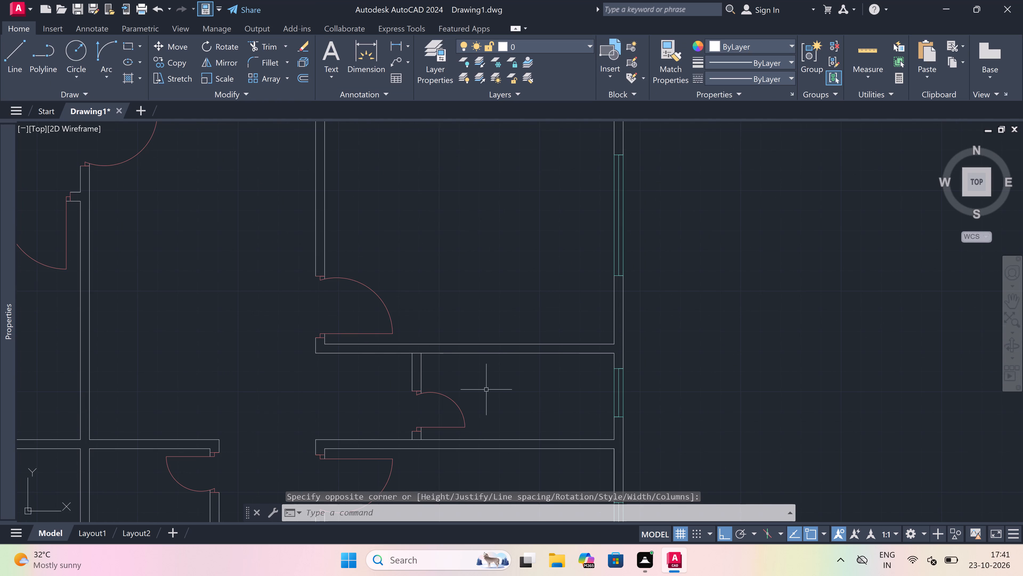
scroll(482, 342, up, 1)
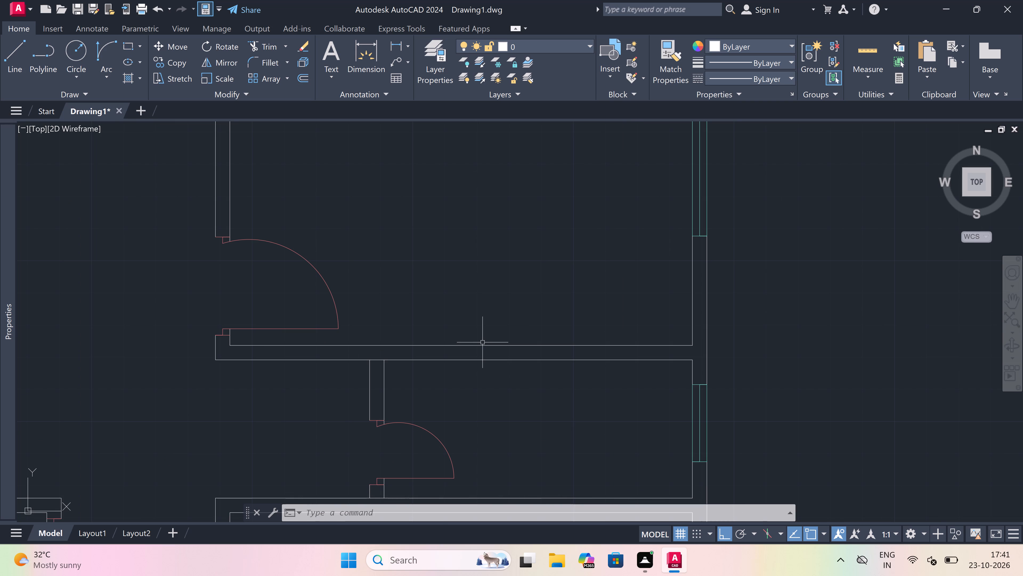
key(space)
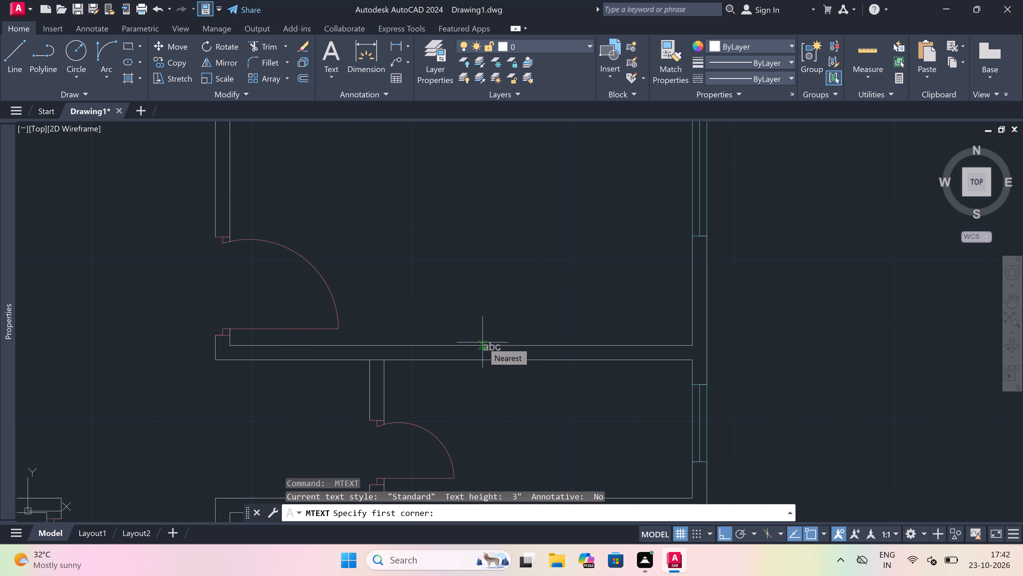
scroll(482, 342, down, 5)
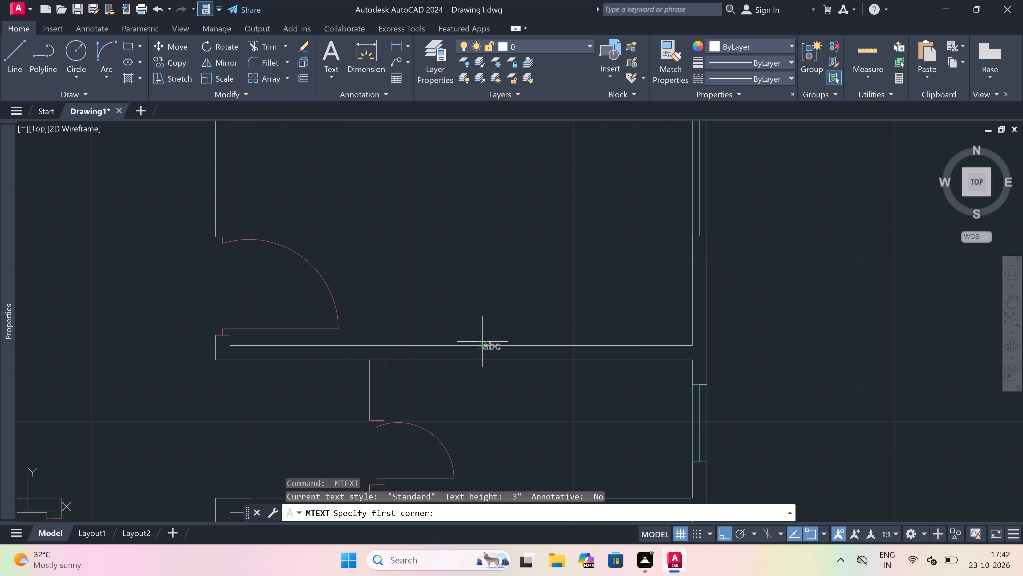
scroll(469, 305, up, 1)
scroll(464, 336, up, 1)
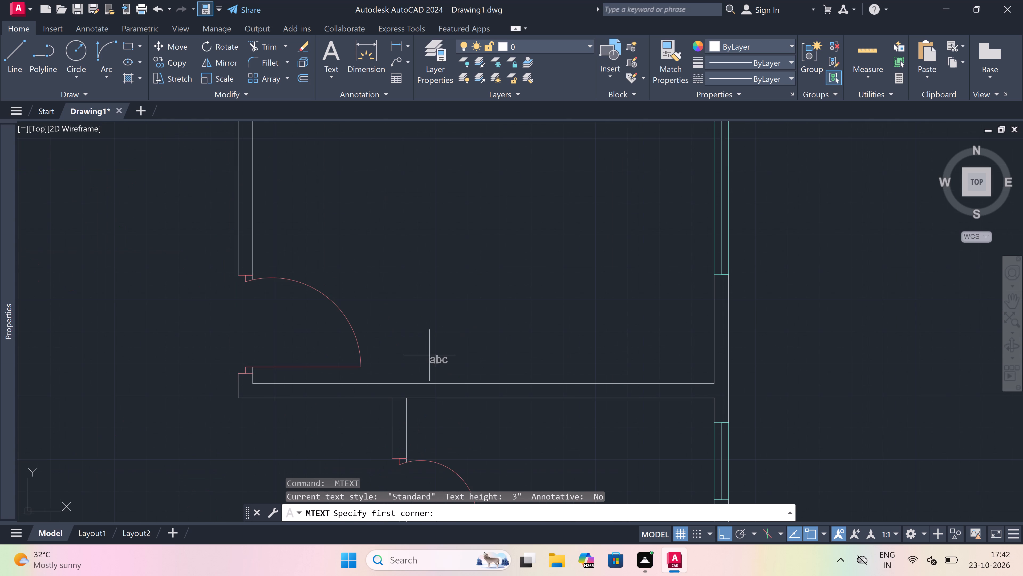
drag(429, 356, 439, 356)
click(810, 363)
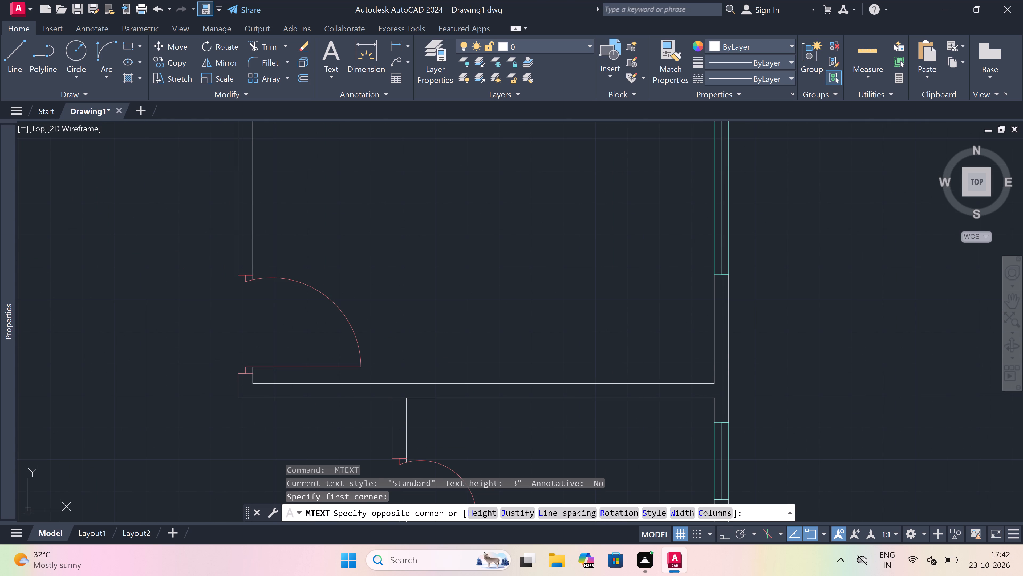
text(BEDR)
text(OOM)
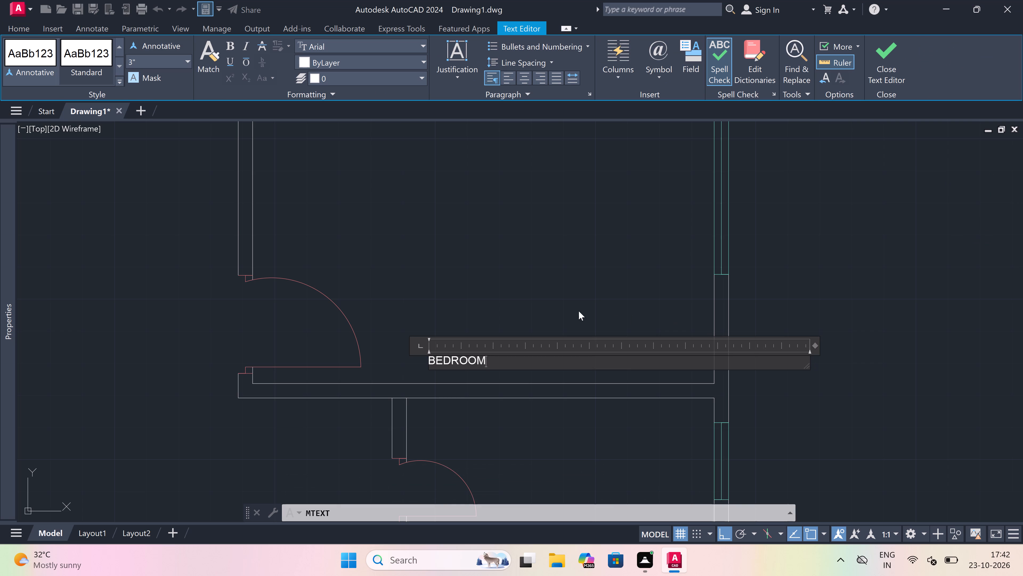
click(519, 306)
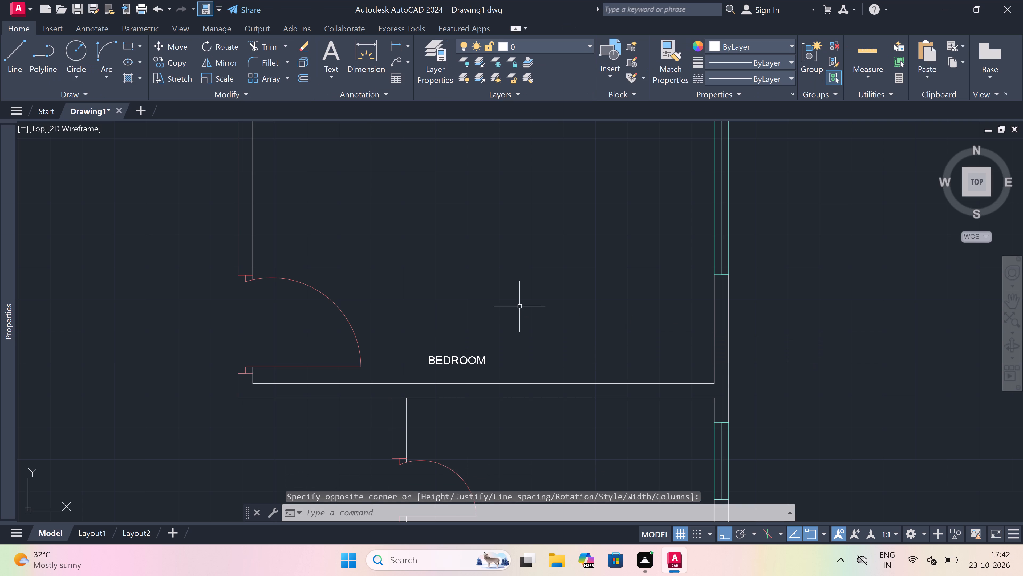
Add a multiline text label reading BATHROOM in the small room directly south of the last labelled bedroom.
scroll(519, 306, down, 4)
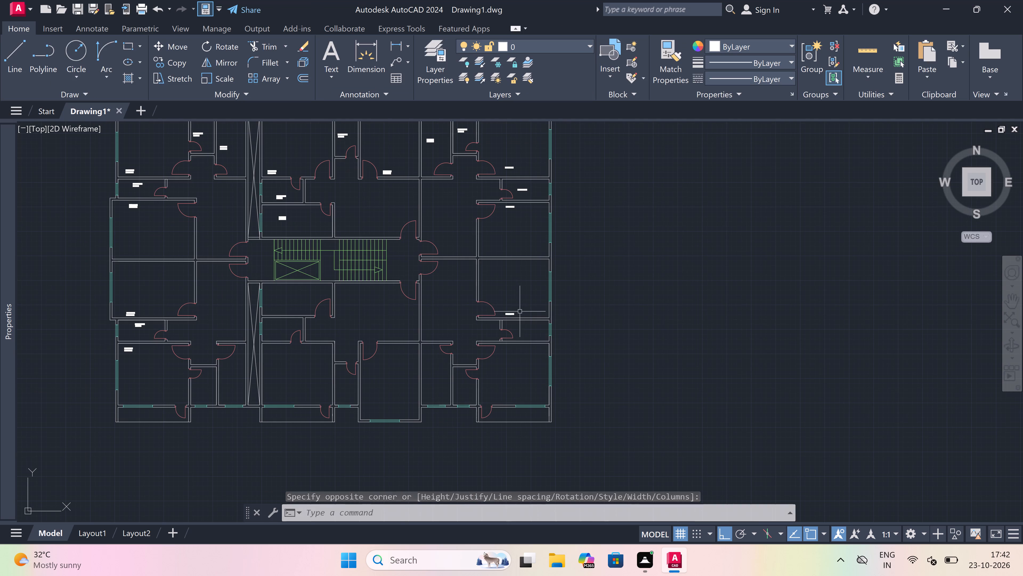
scroll(521, 338, up, 4)
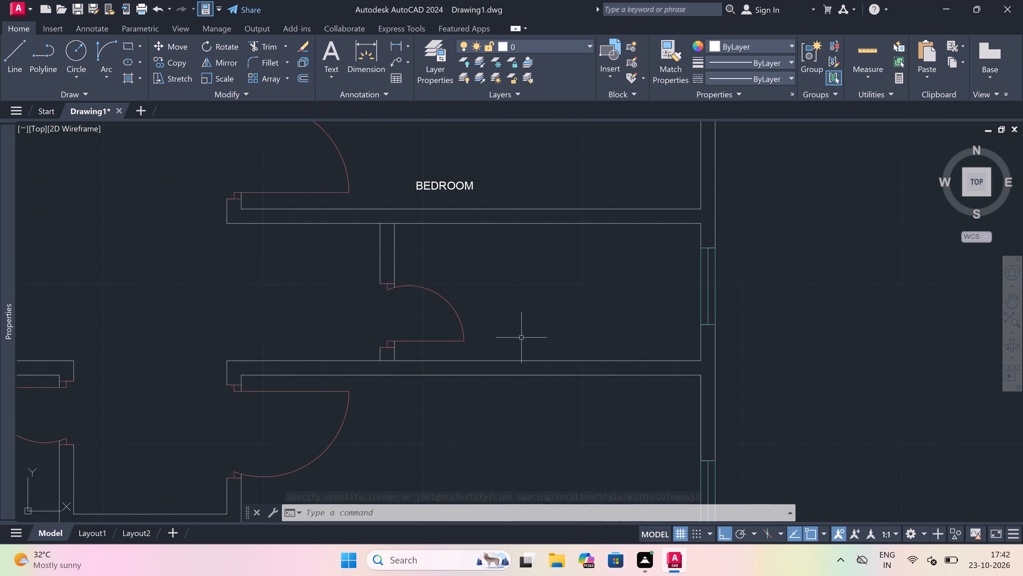
key(space)
click(517, 289)
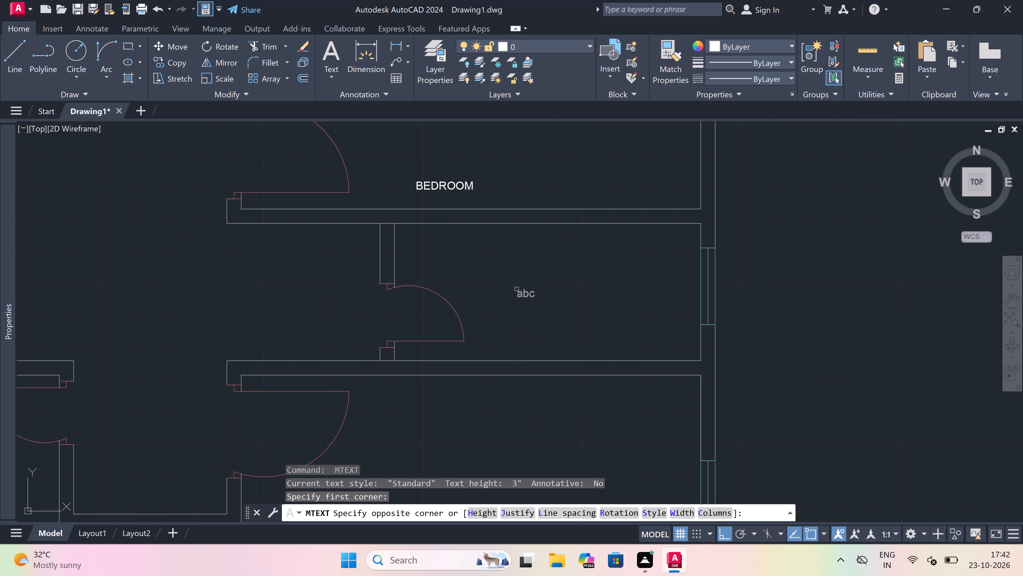
click(823, 290)
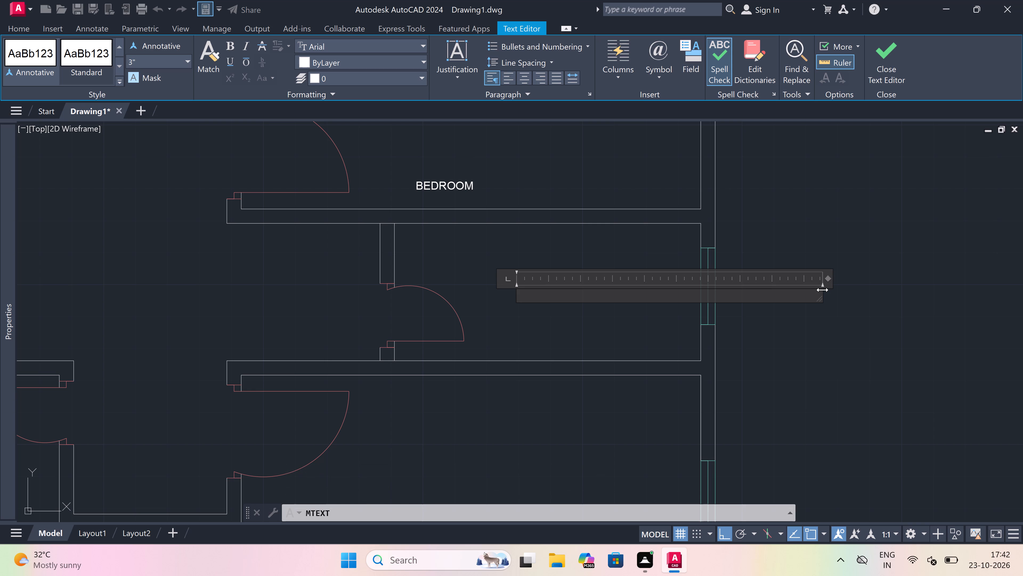
text(BS)
key(BackSpace)
text(ATHROOM)
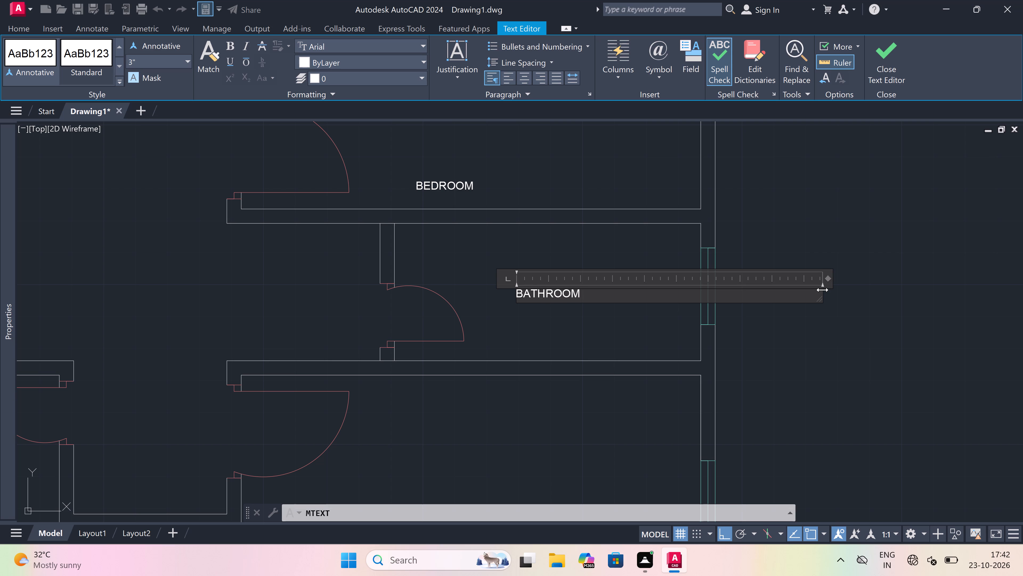
click(543, 306)
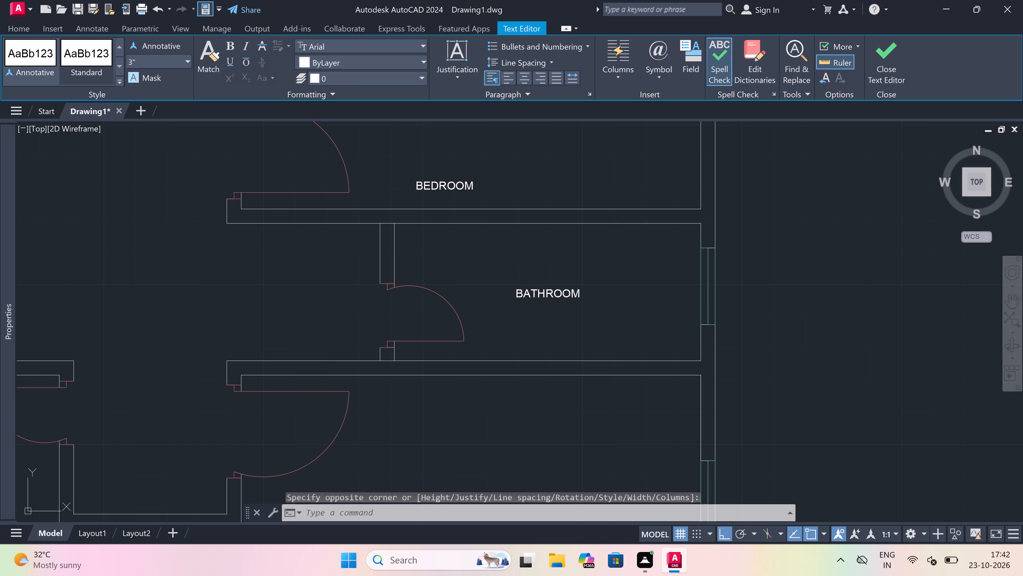
Add a multiline text label reading BEDROOM in the southeast corner room, just below its north wall.
scroll(543, 298, down, 5)
scroll(541, 304, up, 5)
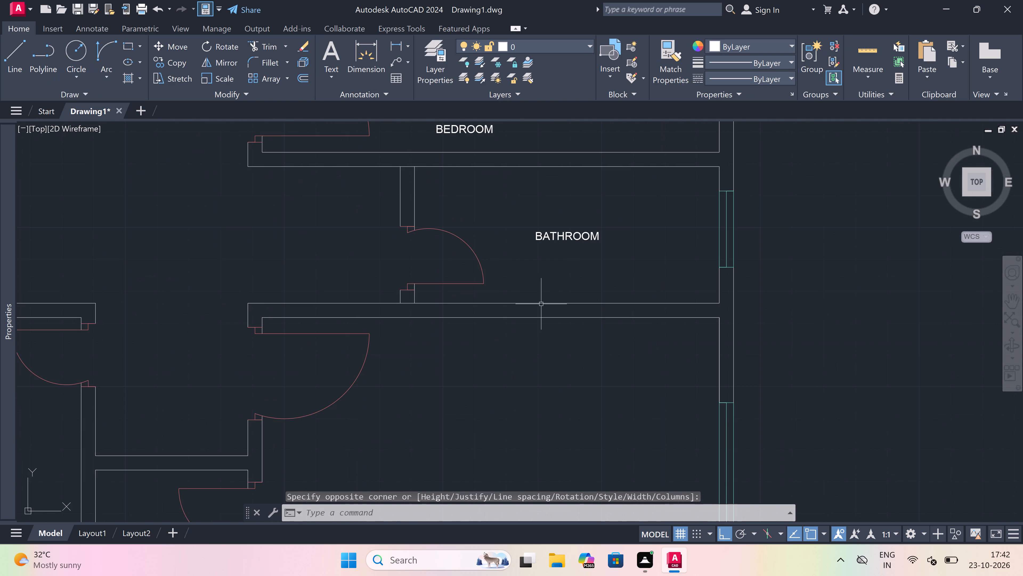
key(space)
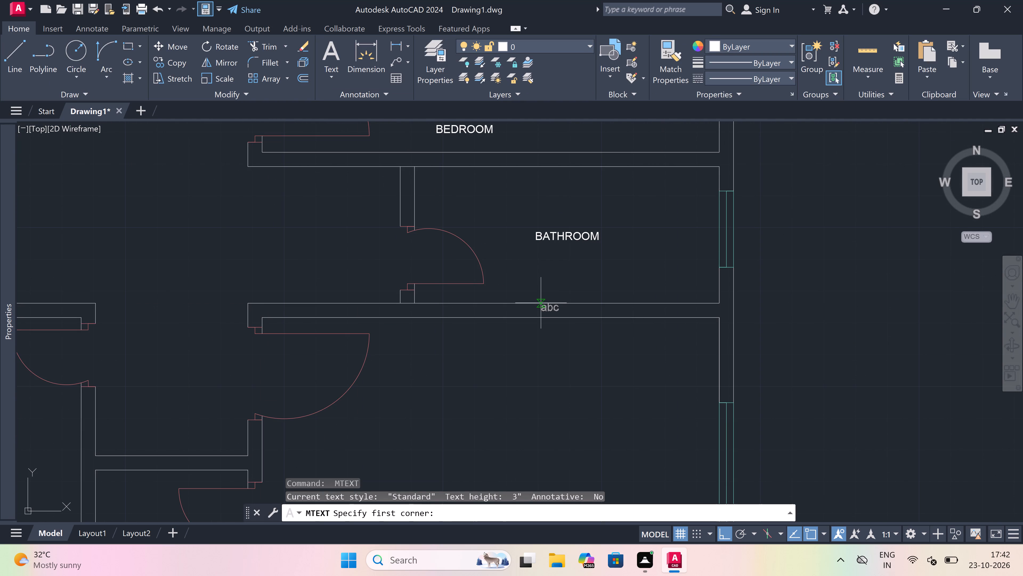
drag(457, 338, 469, 347)
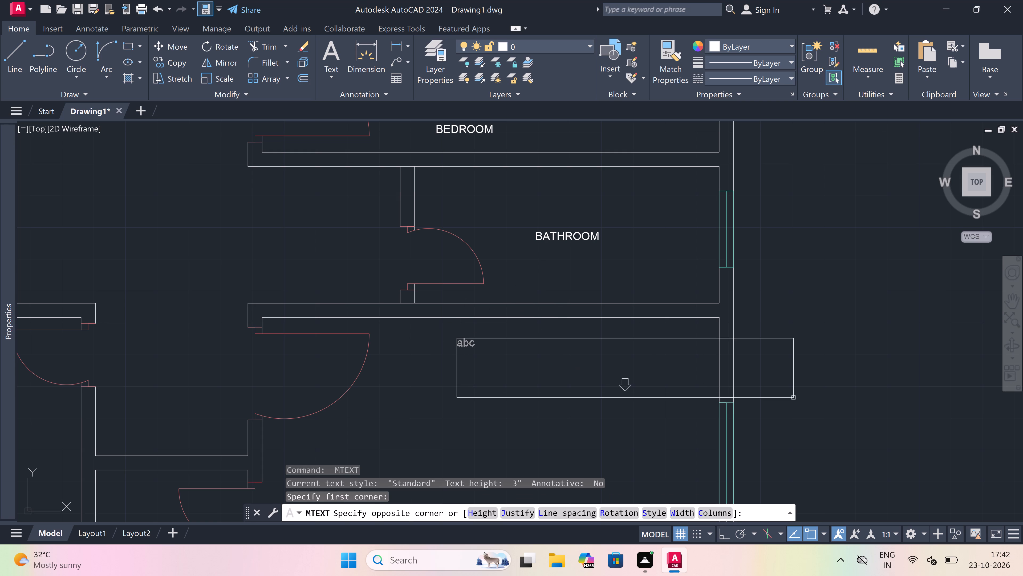
click(881, 371)
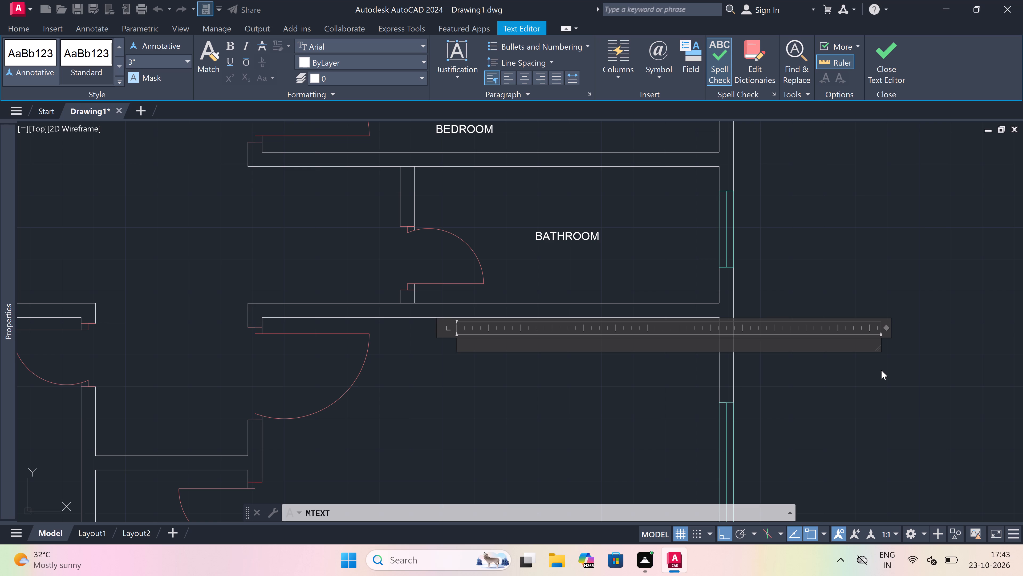
text(BEDROOM)
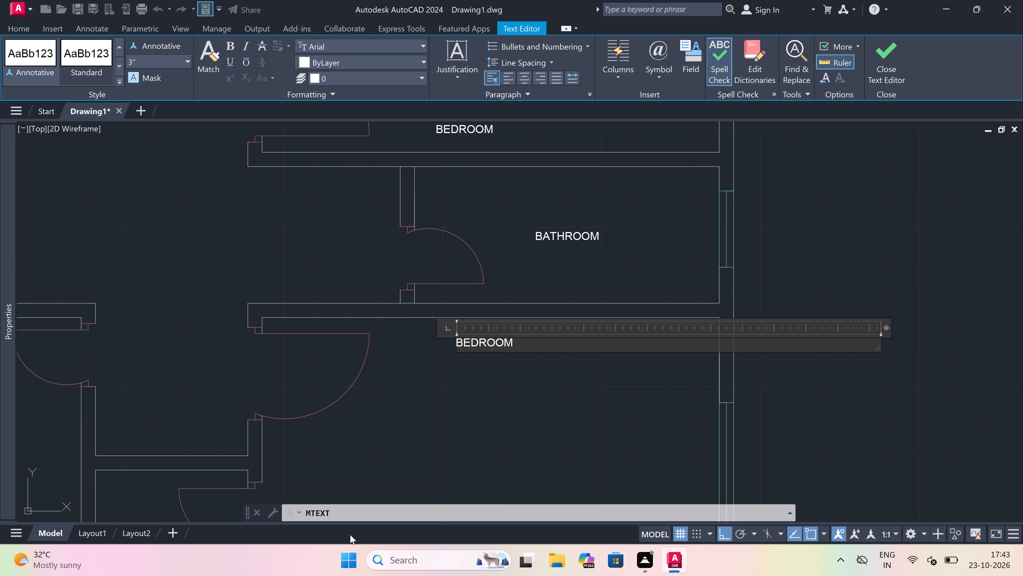
click(509, 387)
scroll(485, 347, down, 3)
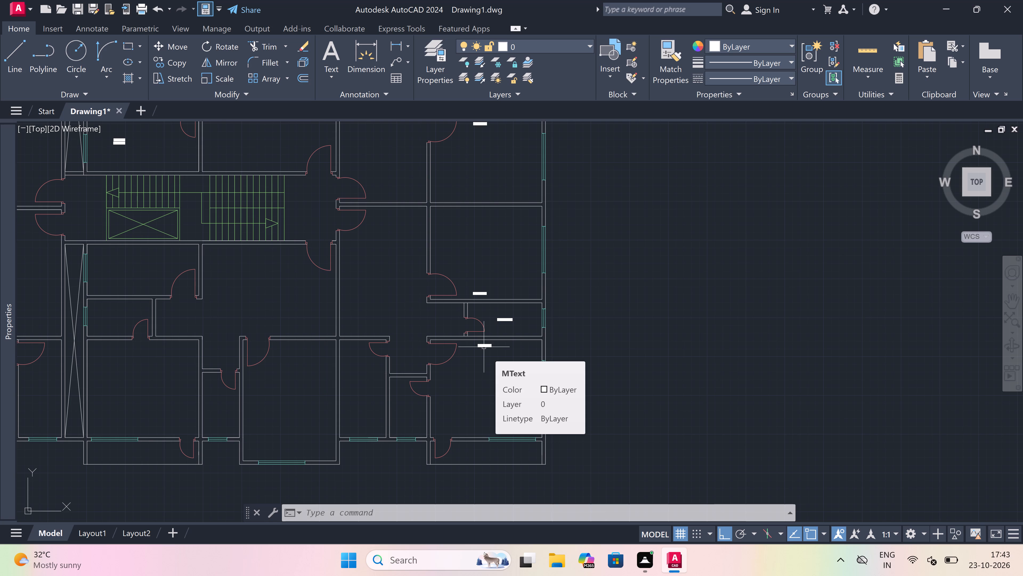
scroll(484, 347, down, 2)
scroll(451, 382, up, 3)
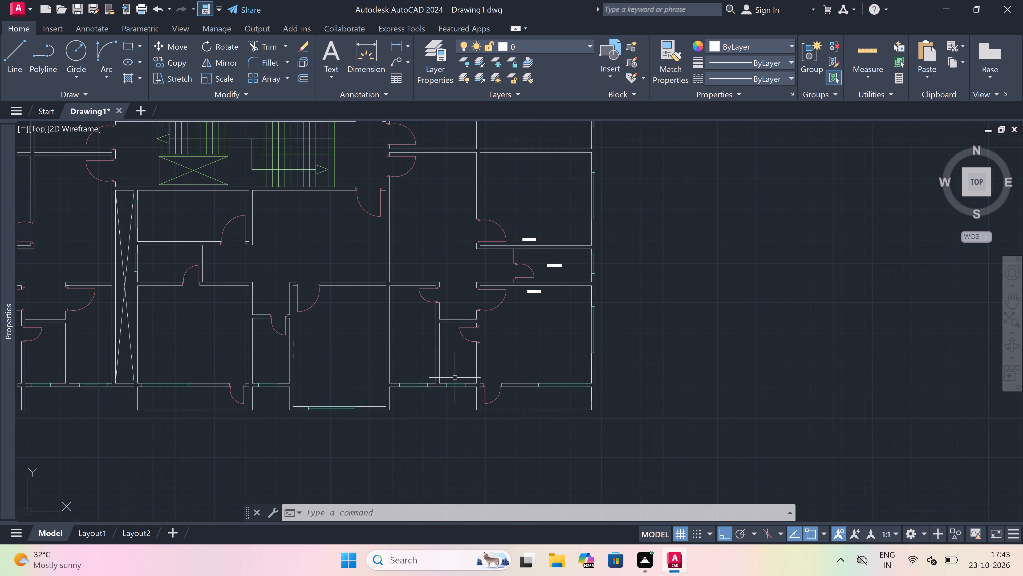
Add a multiline text label reading BATHROOM in the small room directly west of the southeast corner bedroom.
scroll(472, 316, up, 2)
scroll(442, 356, down, 2)
scroll(441, 365, up, 2)
key(space)
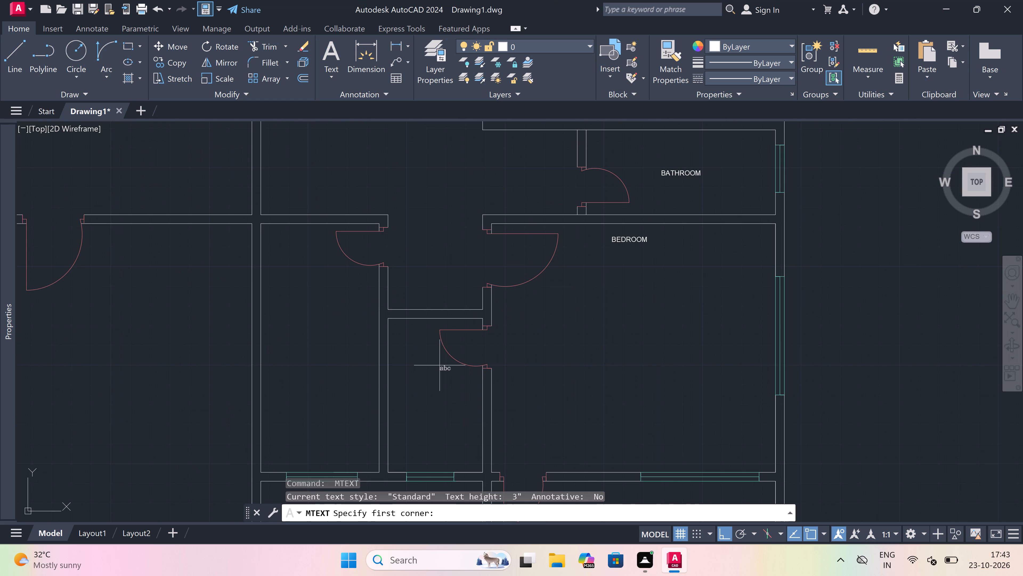
scroll(439, 365, down, 1)
scroll(425, 391, up, 2)
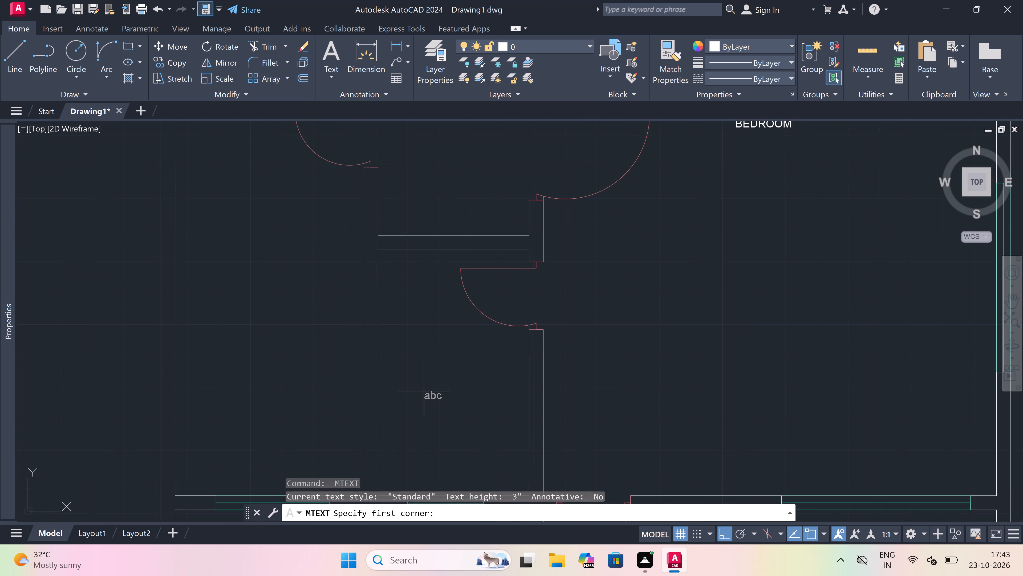
scroll(421, 391, down, 2)
scroll(418, 406, up, 2)
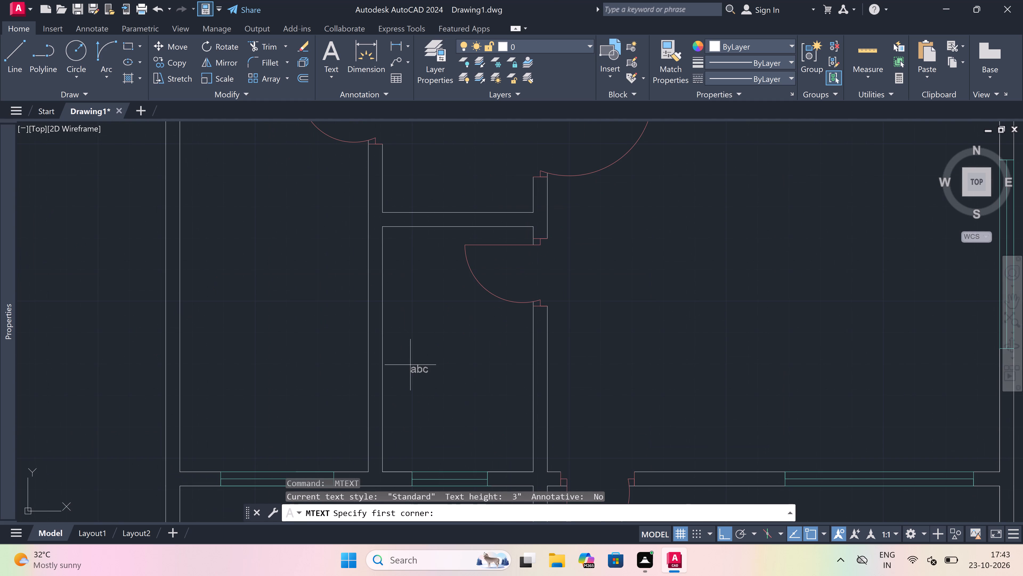
drag(411, 365, 440, 365)
click(704, 363)
scroll(392, 395, down, 2)
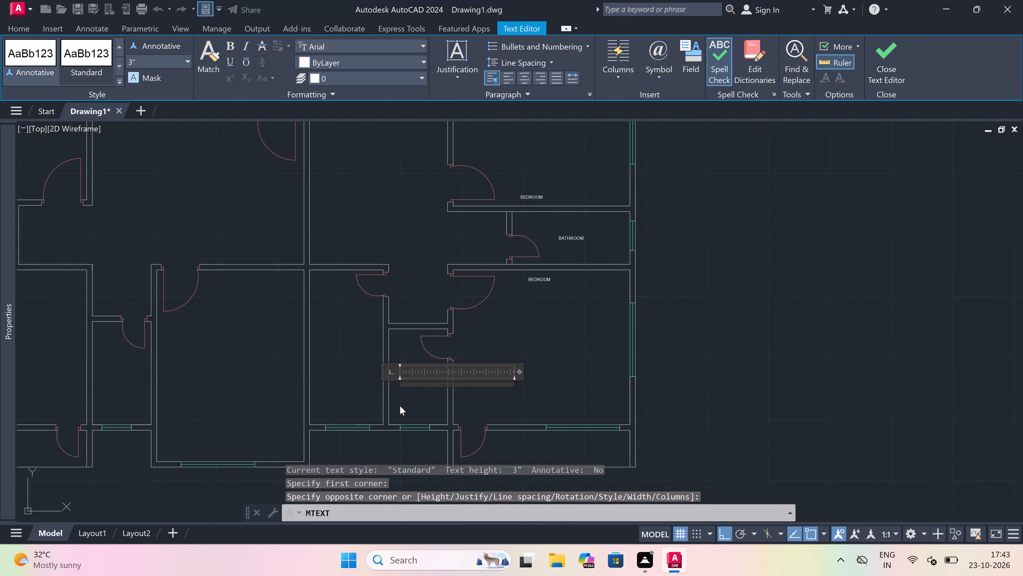
scroll(401, 405, up, 3)
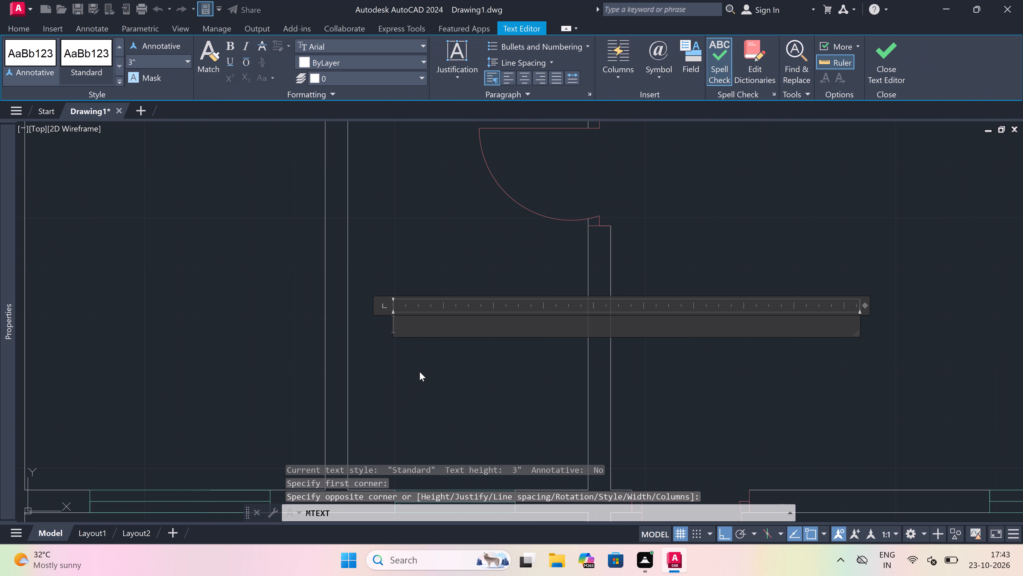
text(BEDROOM)
key(Return)
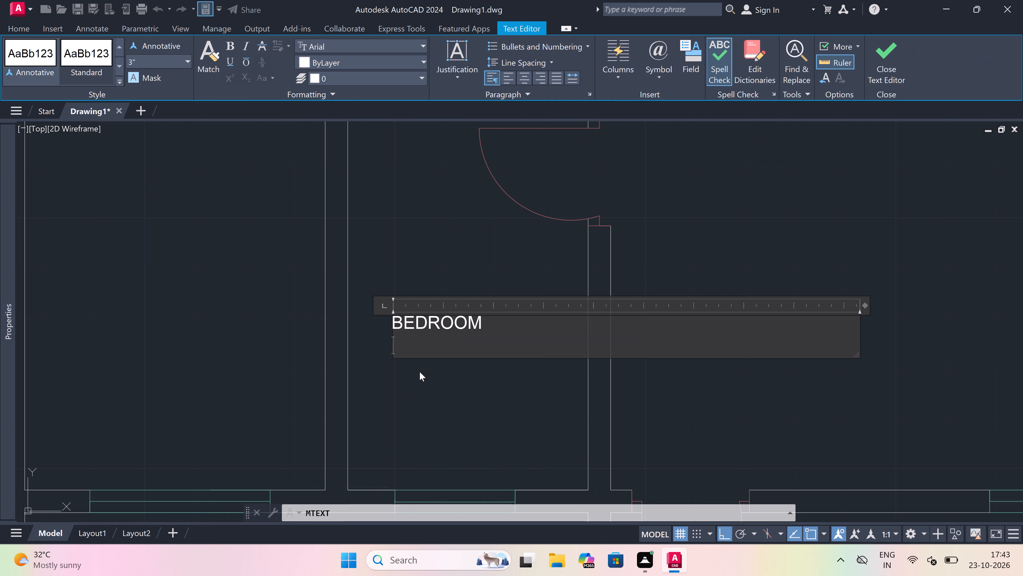
key(BackSpace)
key(BackSpace)
key(BackSpace)
key(BackSpace)
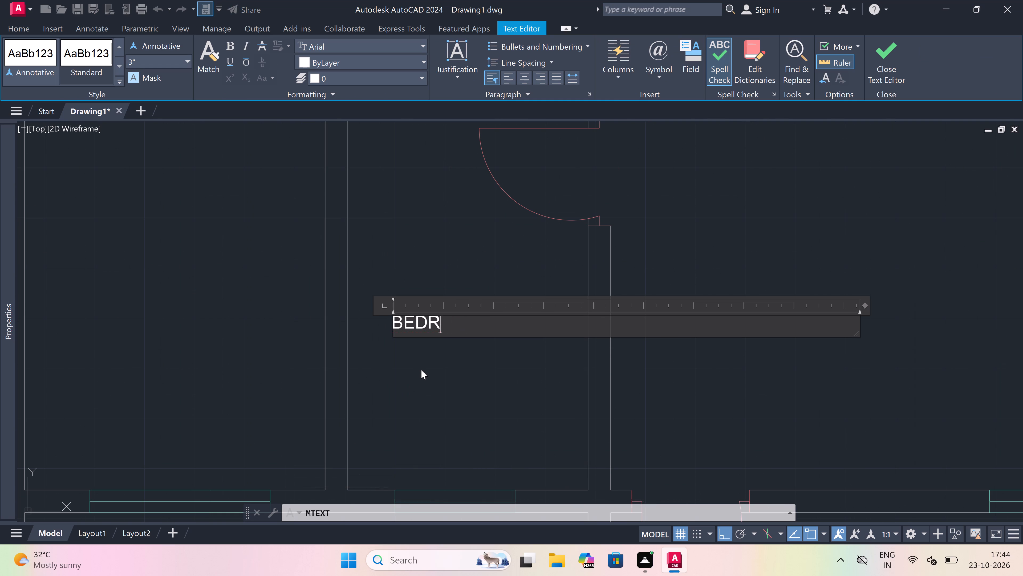
key(BackSpace)
key(BackSpace)
key(BackSpace)
key(BackSpace)
text(BATHROOM)
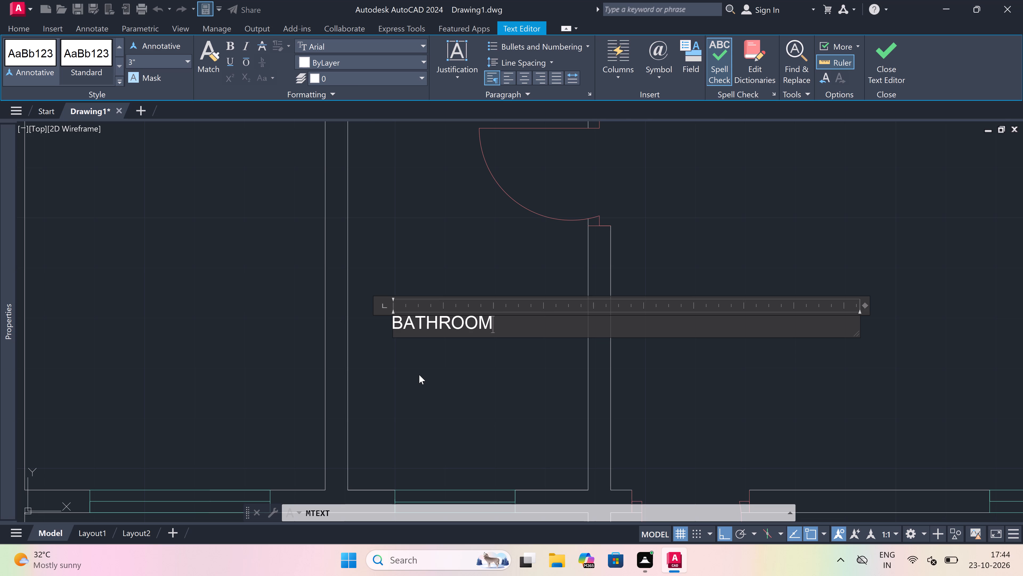
scroll(419, 375, down, 3)
scroll(419, 375, up, 3)
scroll(419, 375, down, 2)
click(419, 375)
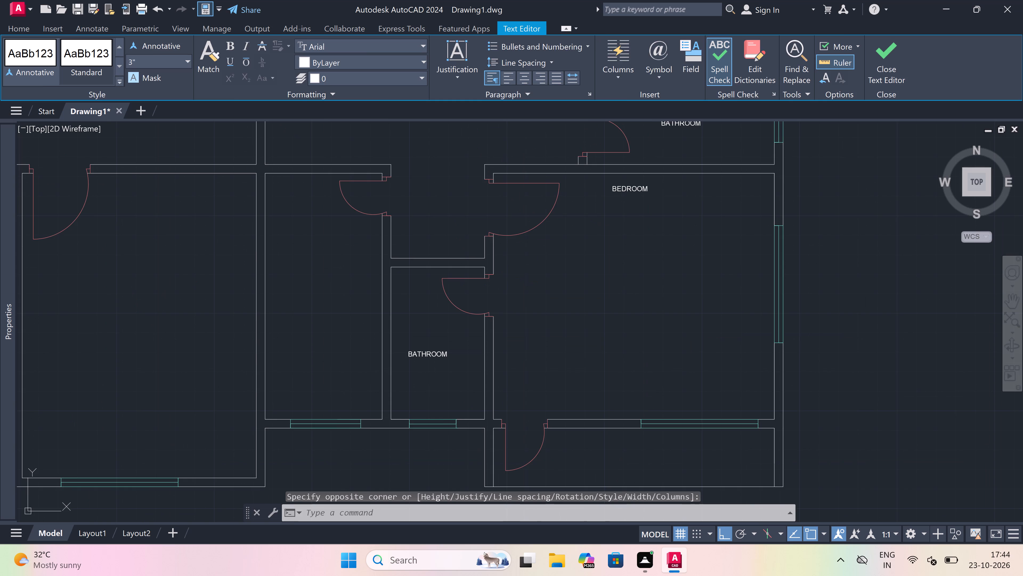
Add a multiline text label reading KITCHEN in the narrow room directly west of that bathroom.
scroll(419, 375, down, 4)
scroll(377, 343, up, 3)
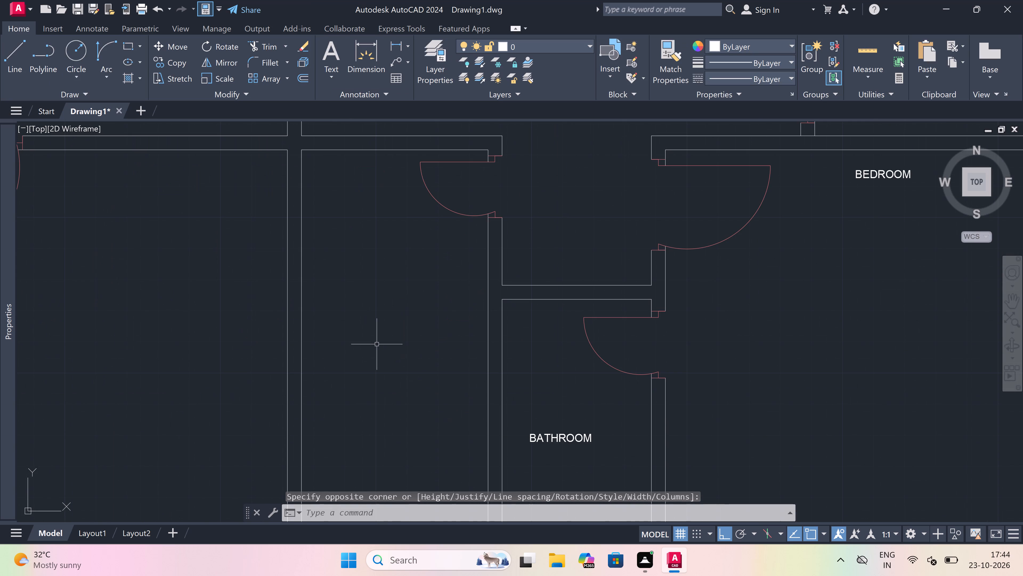
key(space)
scroll(377, 344, down, 1)
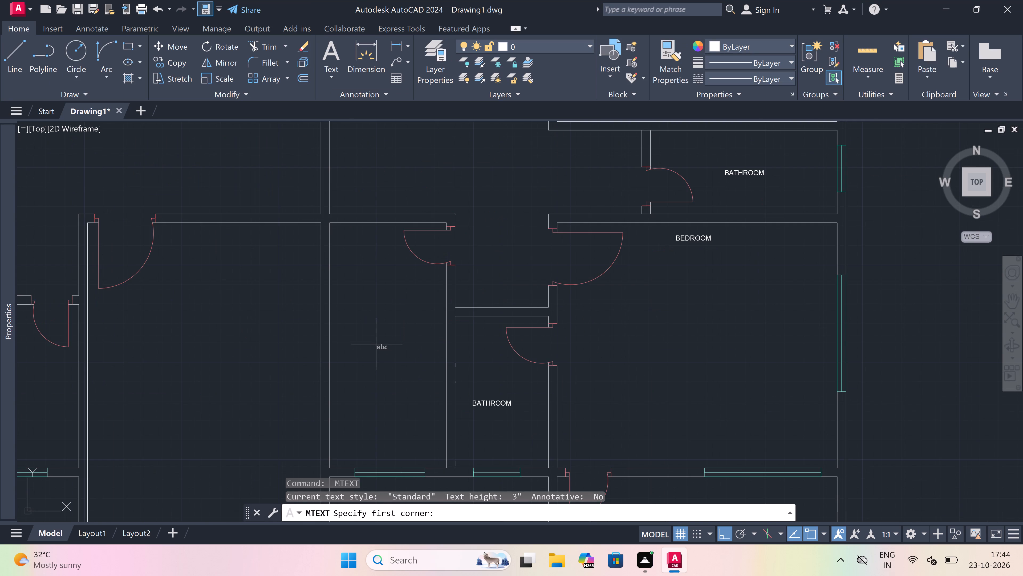
click(368, 368)
click(662, 379)
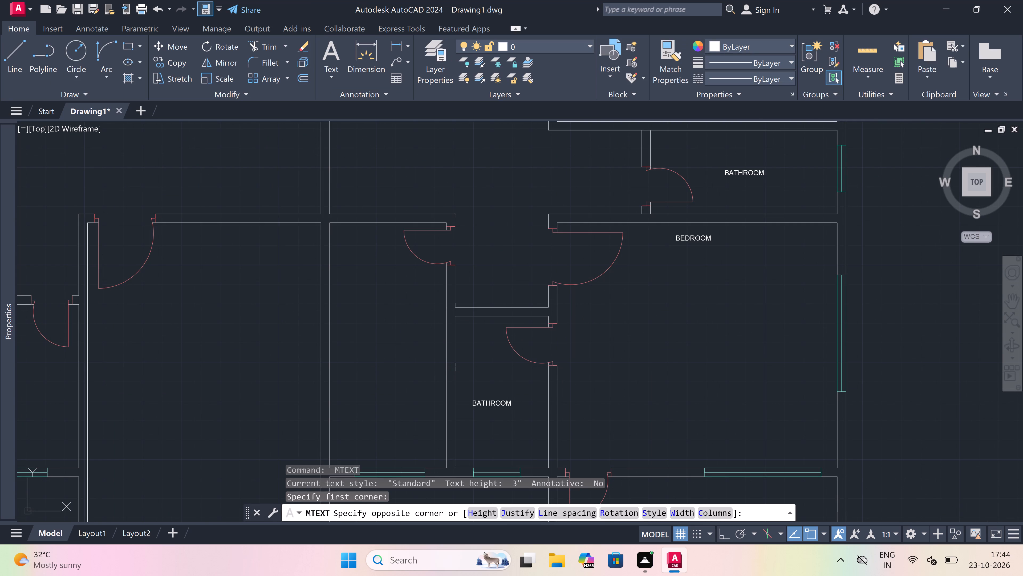
text(KITC)
key(h)
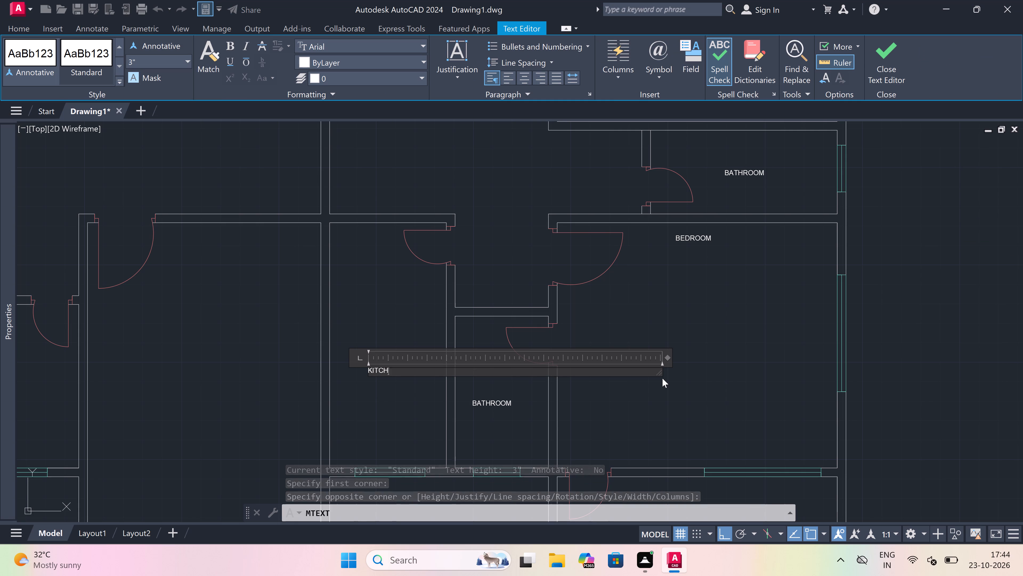
text(EN)
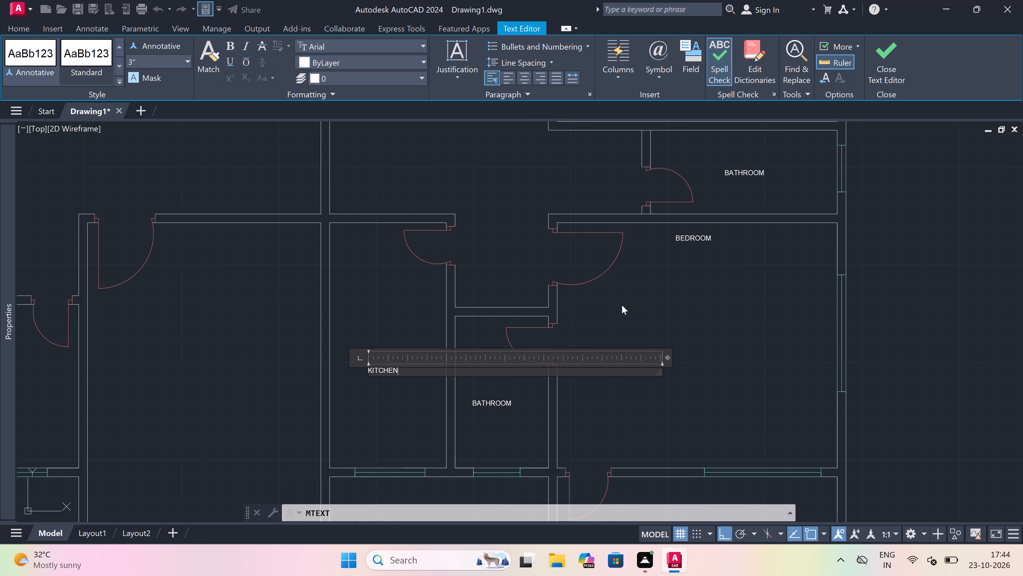
scroll(408, 392, up, 2)
click(318, 392)
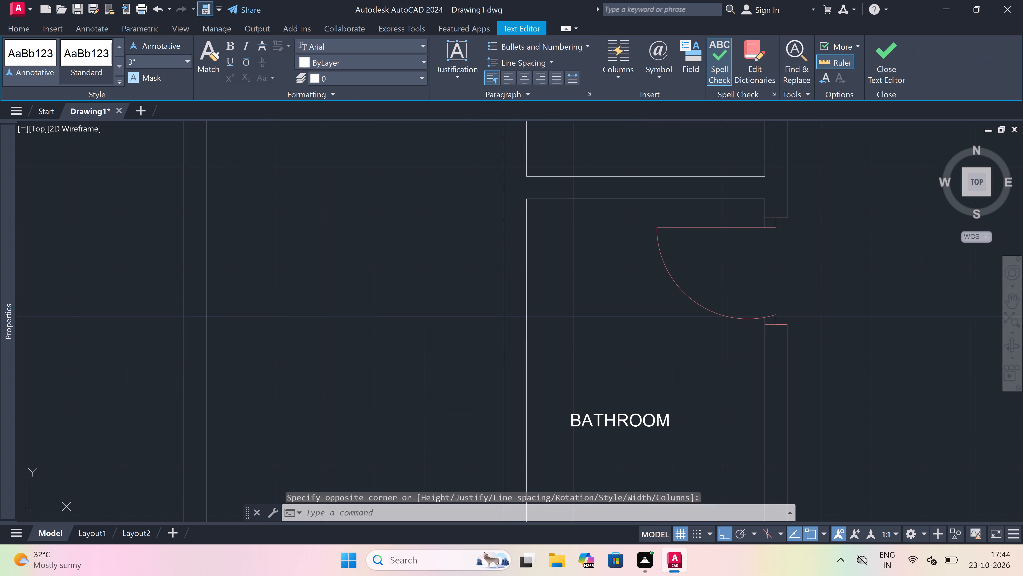
Rotate the KITCHEN label 90° so that it reads vertically.
drag(334, 339, 336, 337)
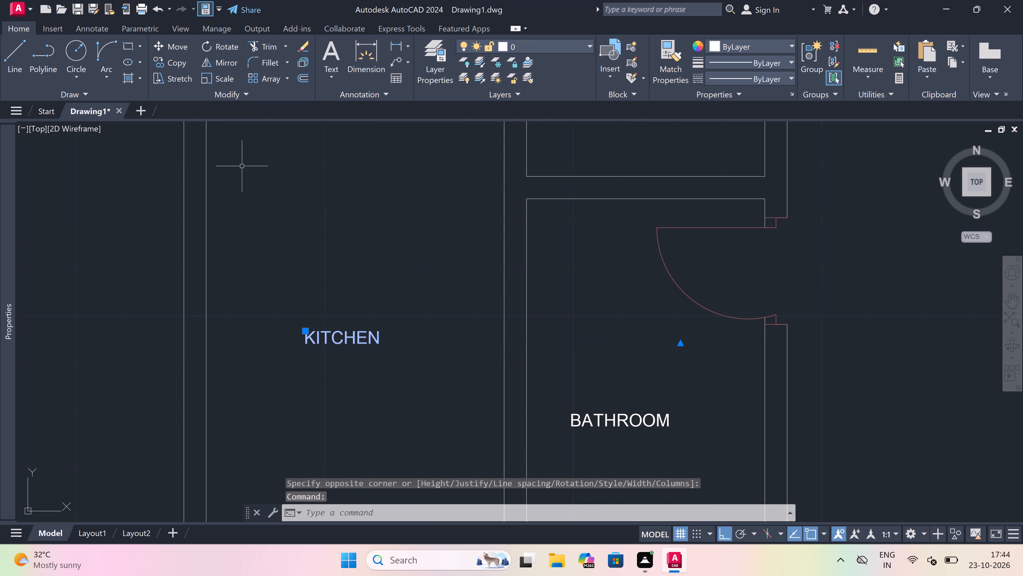
click(233, 45)
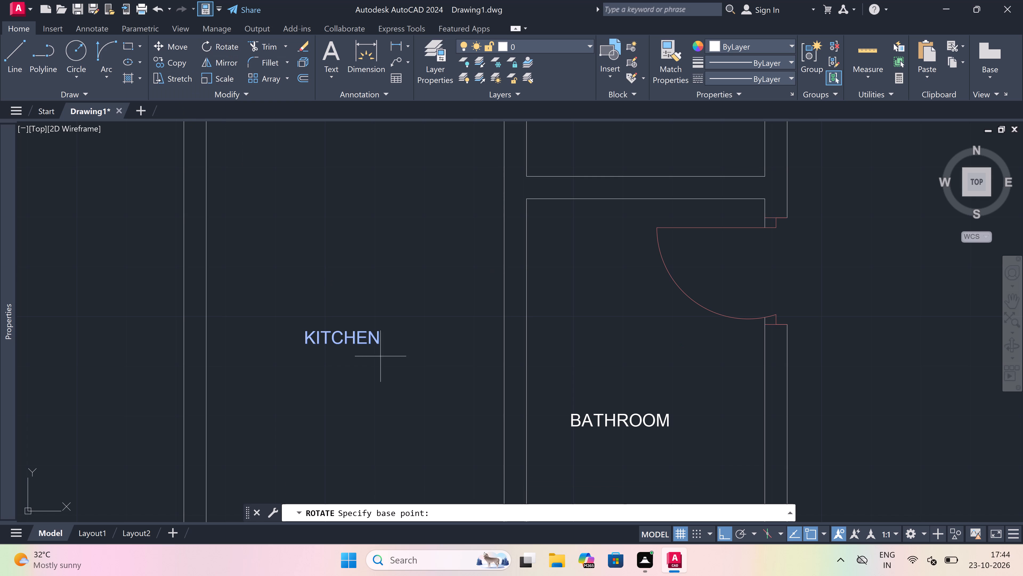
click(356, 350)
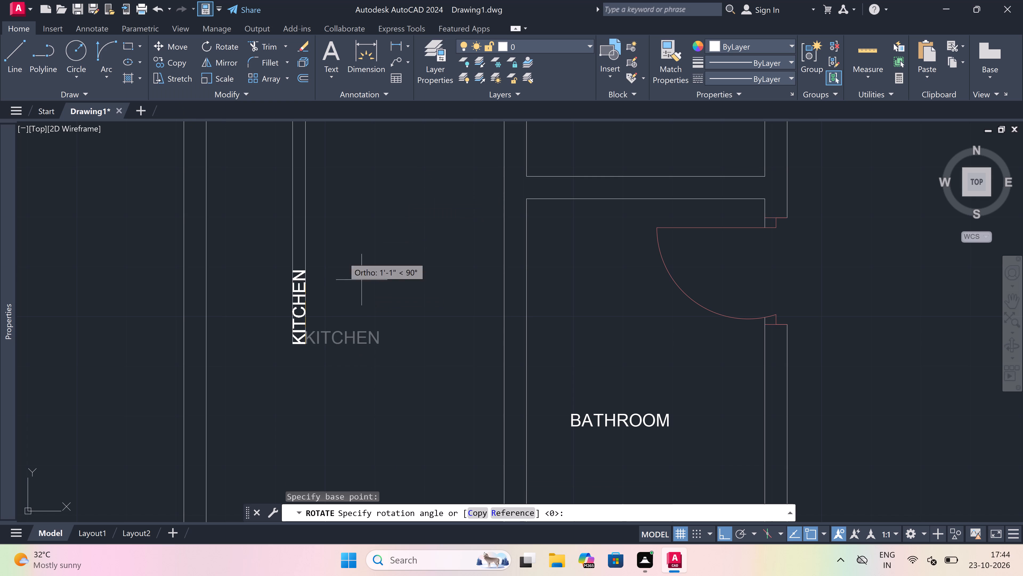
drag(291, 218, 291, 221)
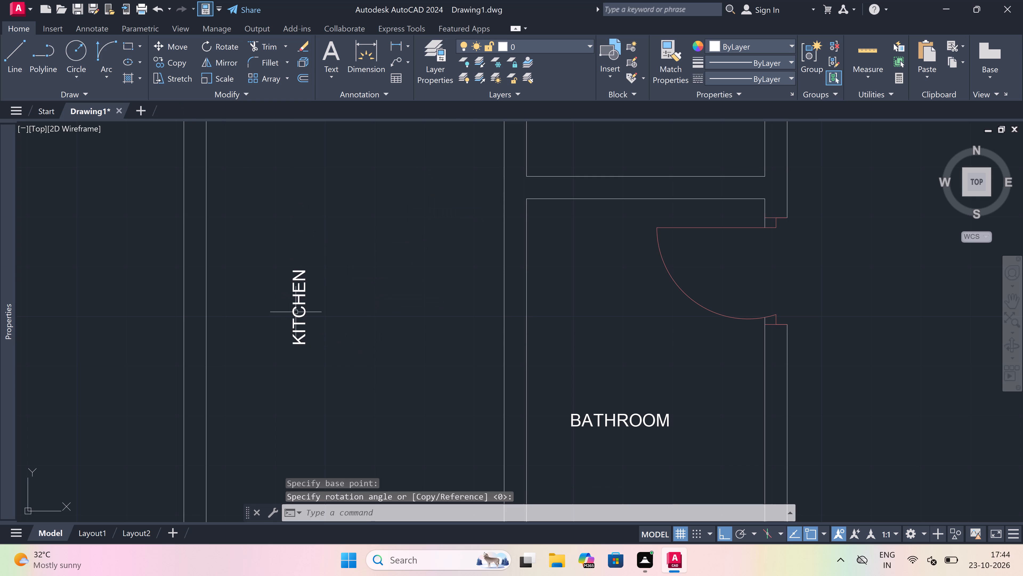
Move the rotated KITCHEN label horizontally east to the middle of its narrow room.
click(296, 312)
click(294, 343)
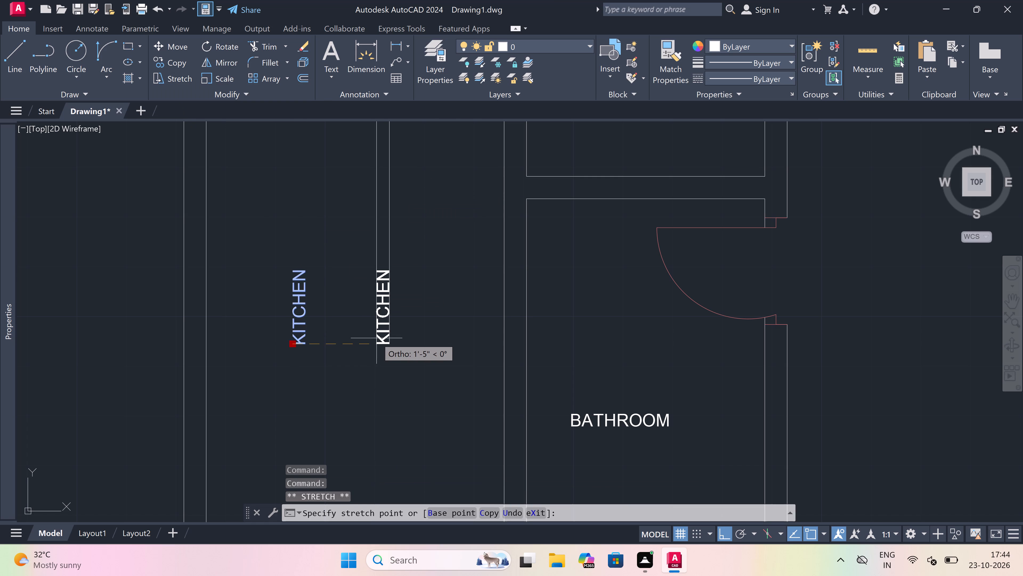
click(363, 339)
scroll(362, 338, down, 3)
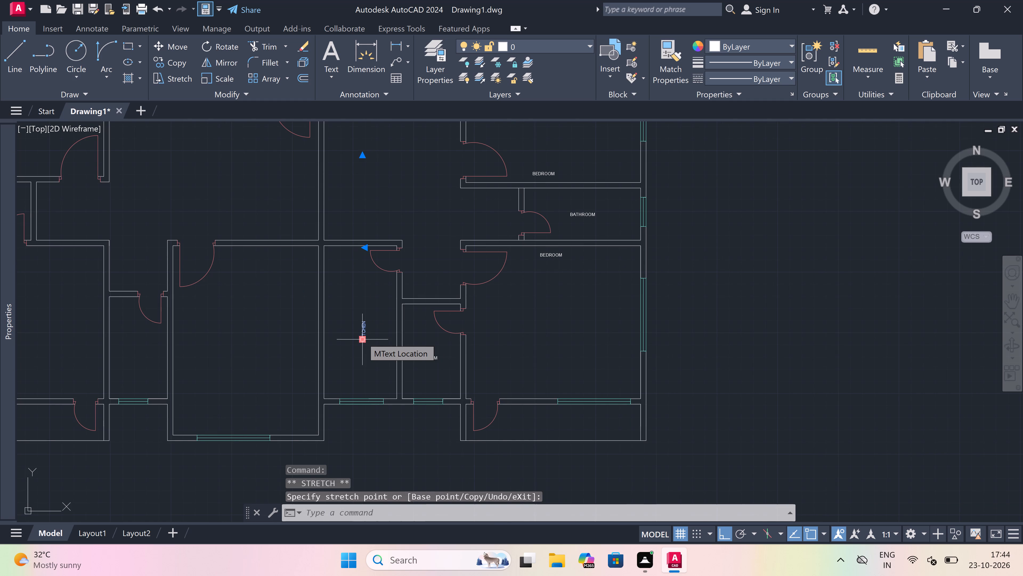
key(Escape)
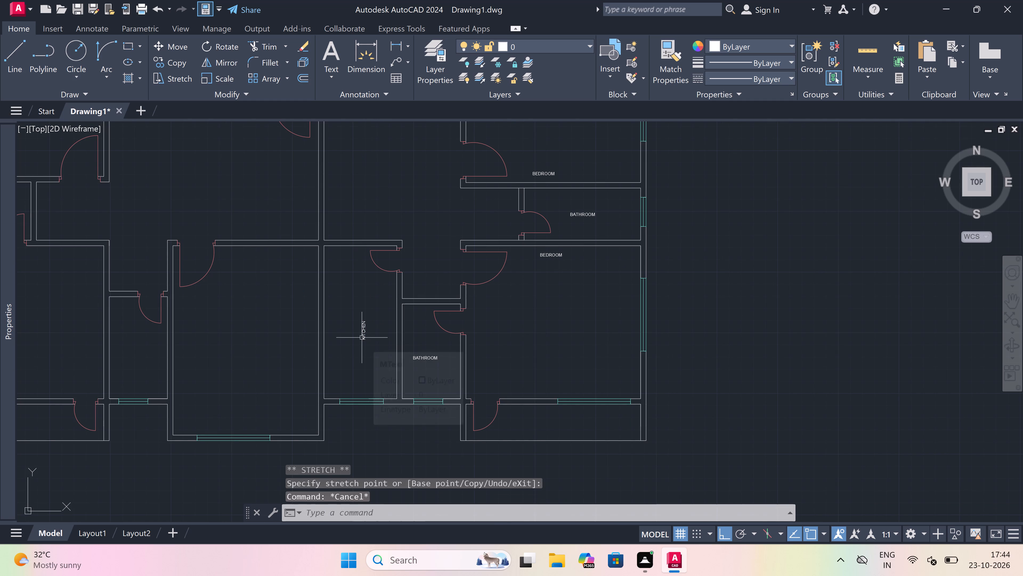
Add a multiline text label reading BEDROOM in the large room directly west of the kitchen, just below its north wall.
scroll(361, 337, down, 4)
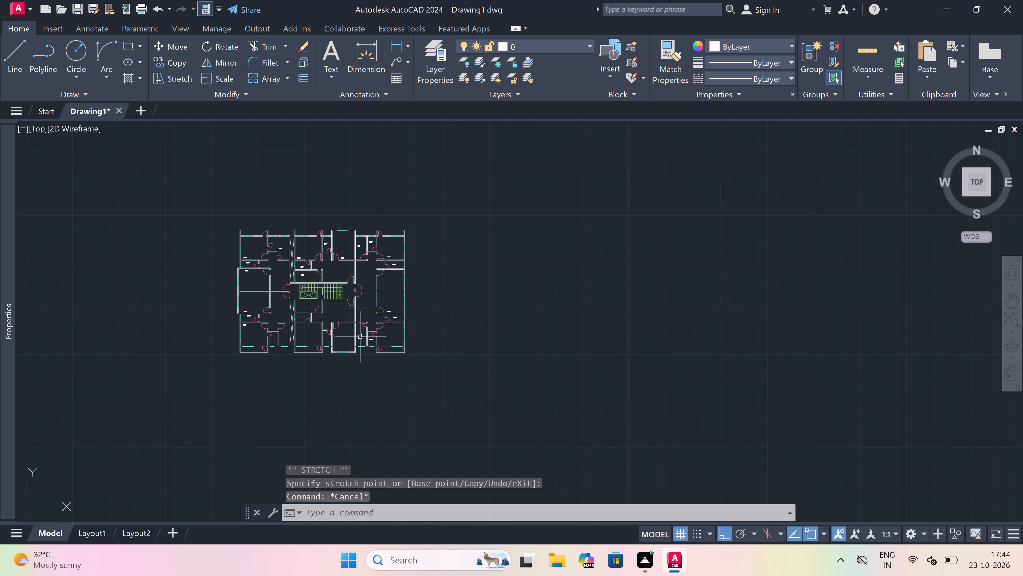
scroll(323, 339, up, 2)
text(MT)
key(space)
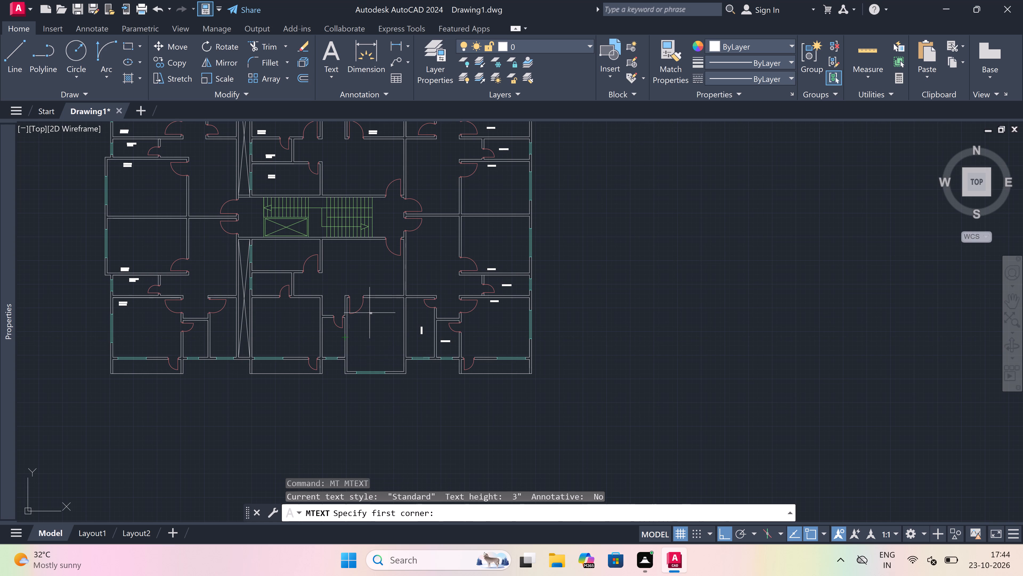
scroll(371, 310, up, 3)
scroll(363, 253, up, 1)
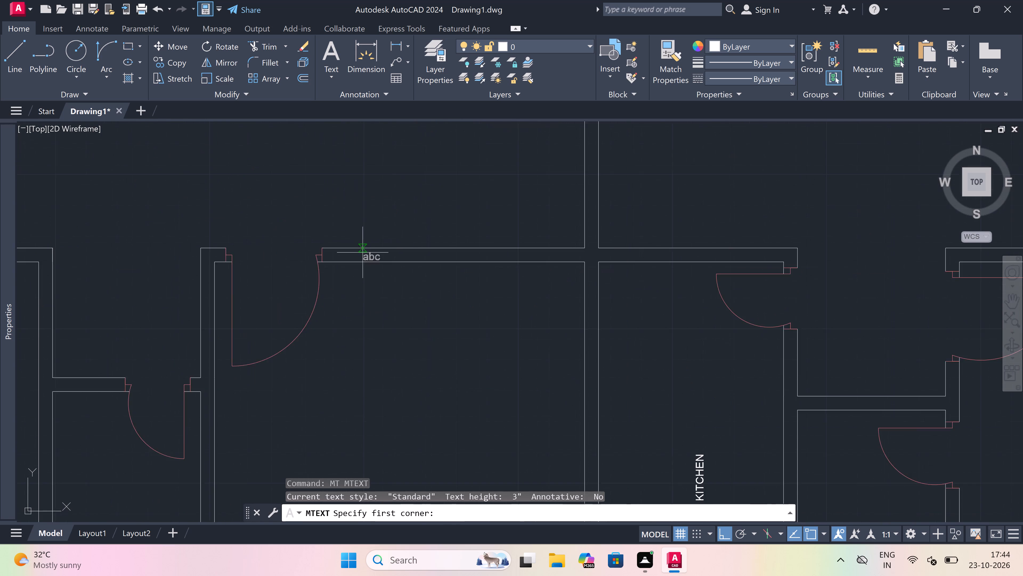
scroll(363, 253, up, 1)
drag(353, 315, 396, 323)
click(880, 349)
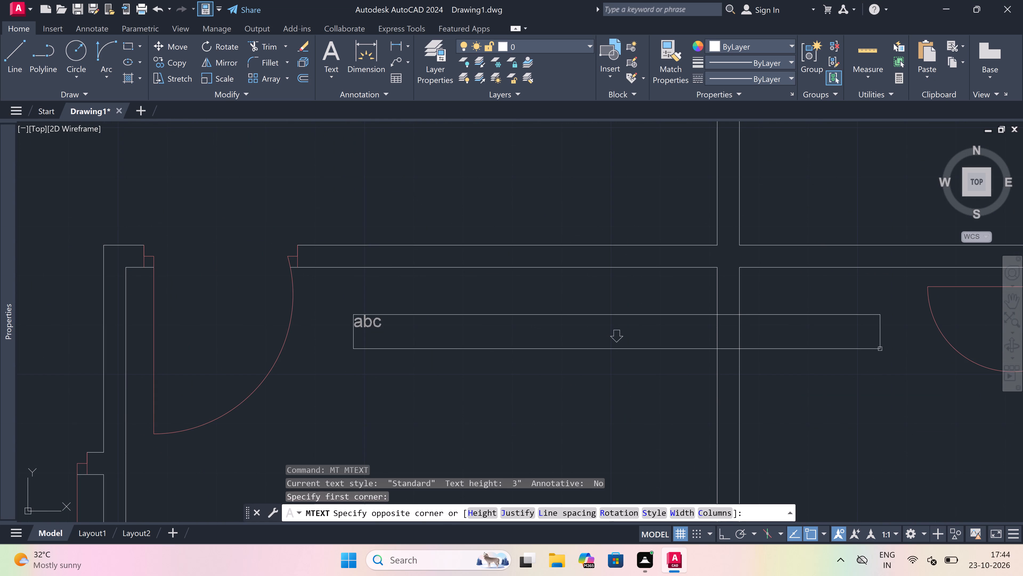
text(BEDROOM)
key(Return)
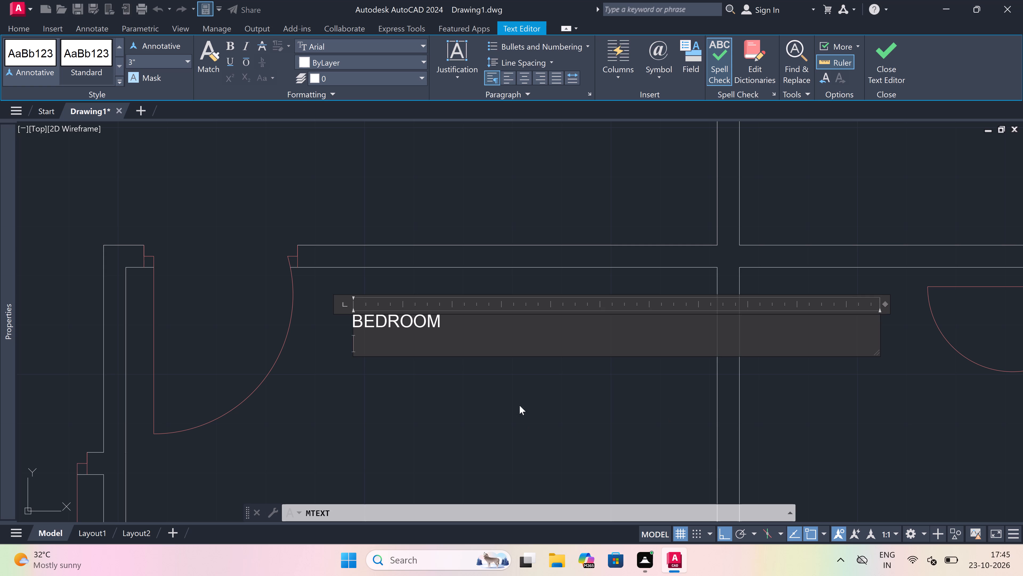
click(515, 400)
Add a multiline text label reading BATHROOM in the small room directly west of that bedroom, south of its door.
scroll(512, 364, down, 6)
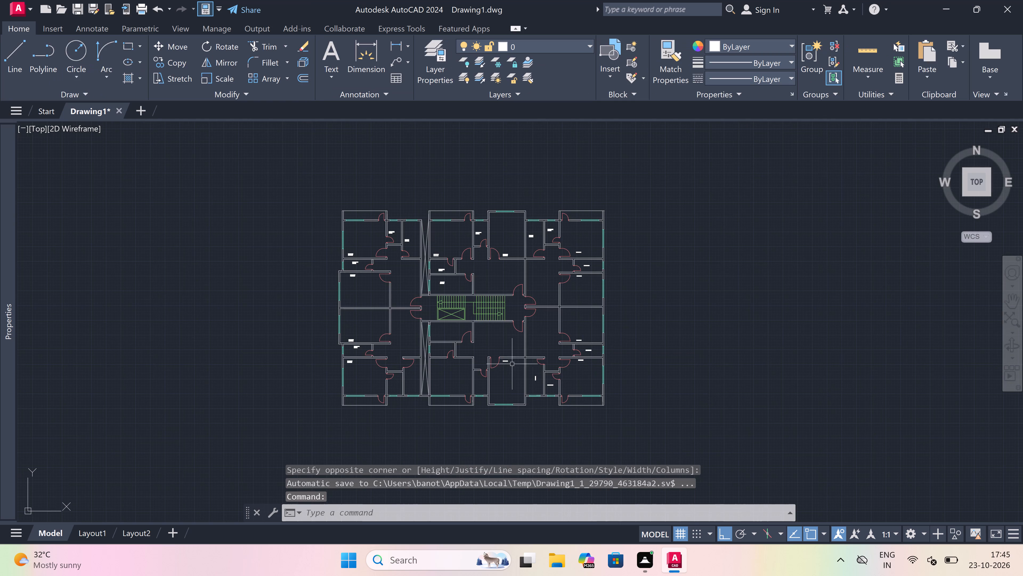
scroll(466, 378, up, 2)
scroll(508, 396, up, 3)
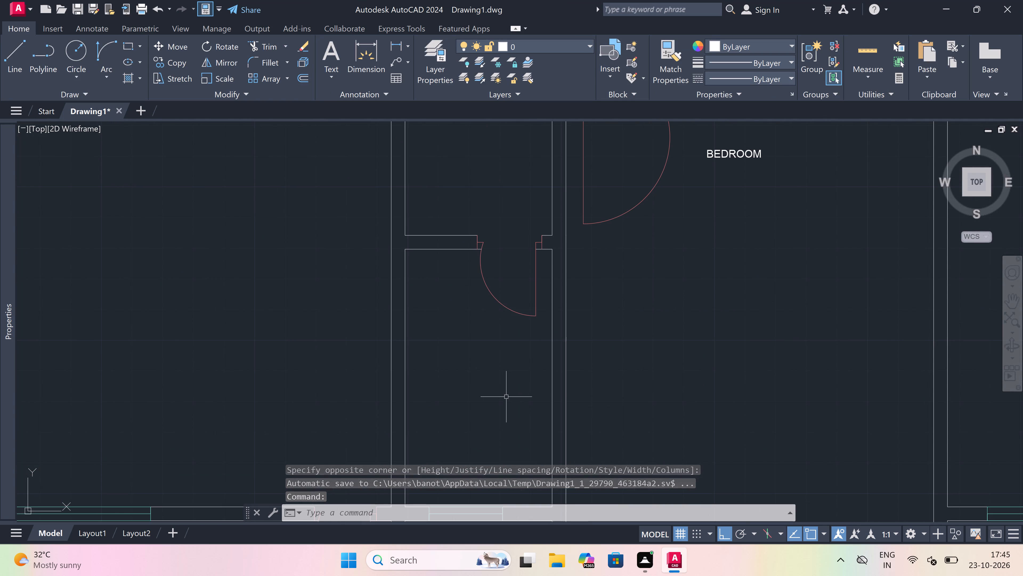
key(space)
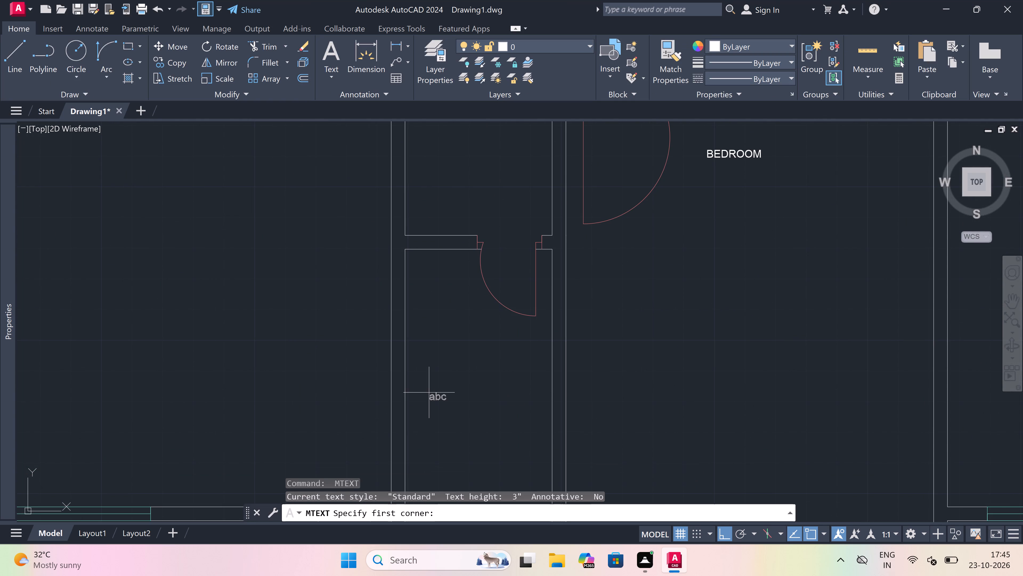
drag(424, 393, 429, 393)
click(762, 371)
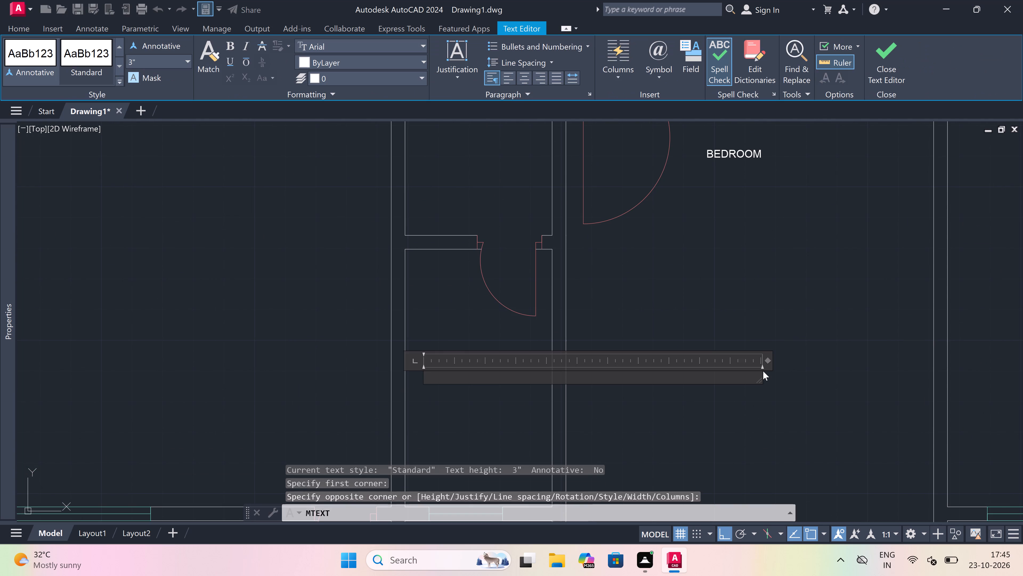
text(BATHROOM)
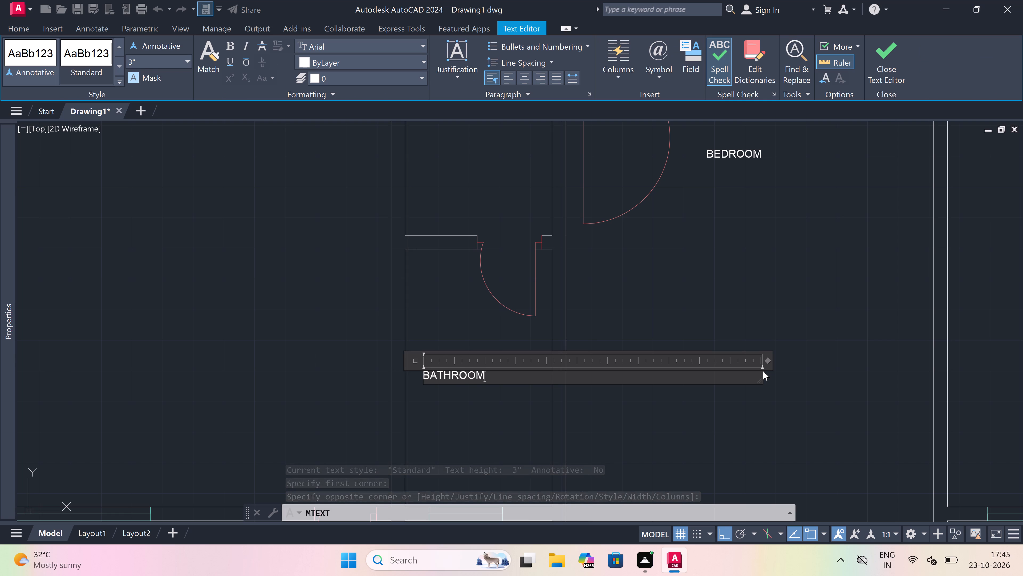
click(452, 401)
Place a multiline text box in the large room directly west of the labelled bathroom, just below its north wall.
scroll(454, 353, down, 5)
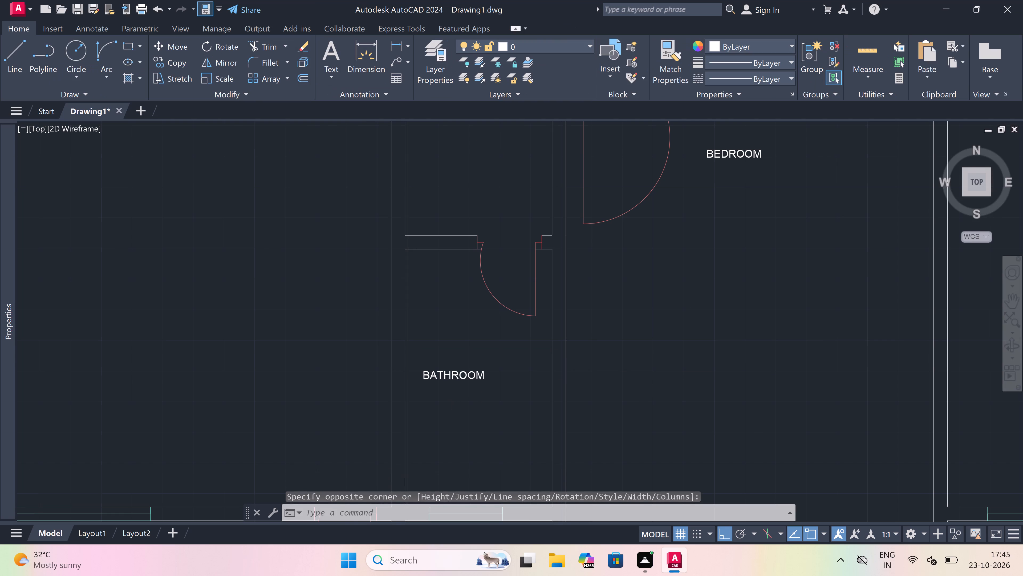
scroll(361, 311, up, 4)
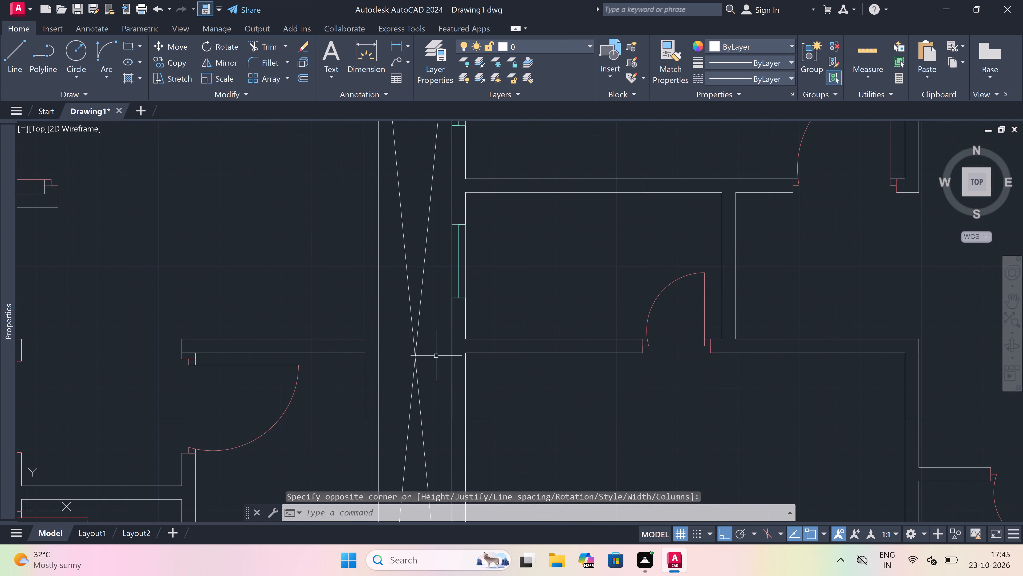
key(space)
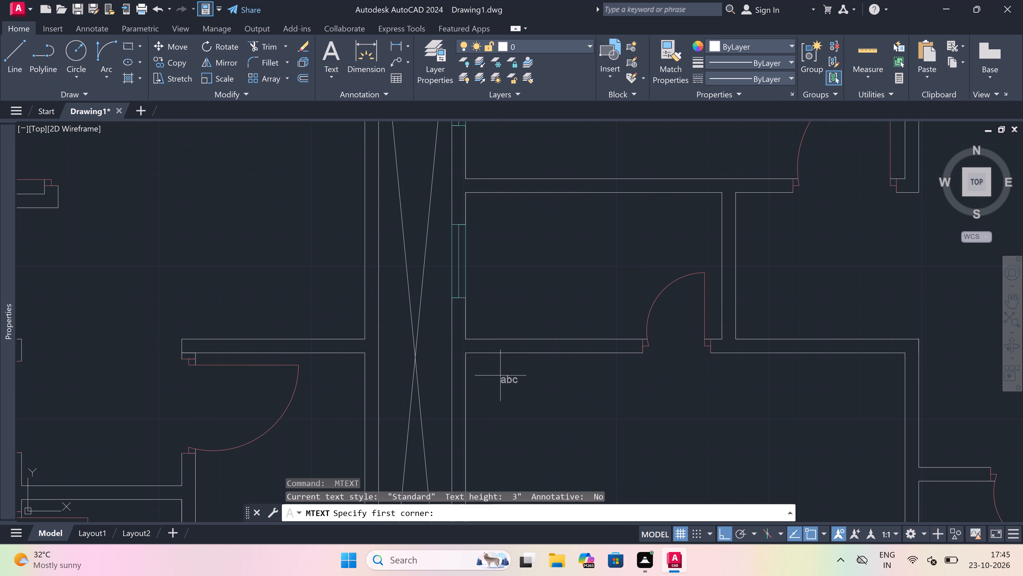
scroll(501, 375, down, 1)
drag(501, 375, 508, 376)
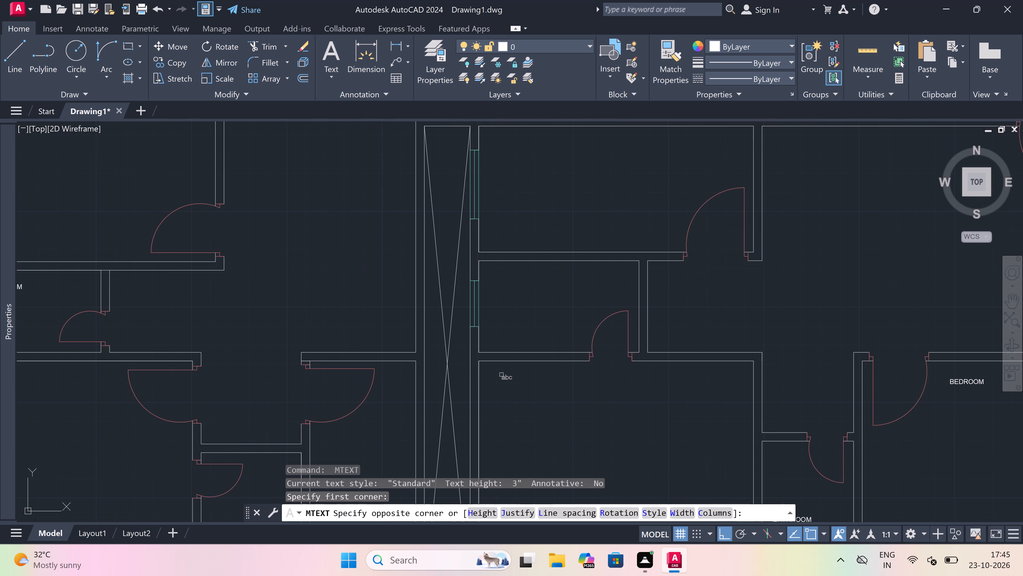
click(864, 377)
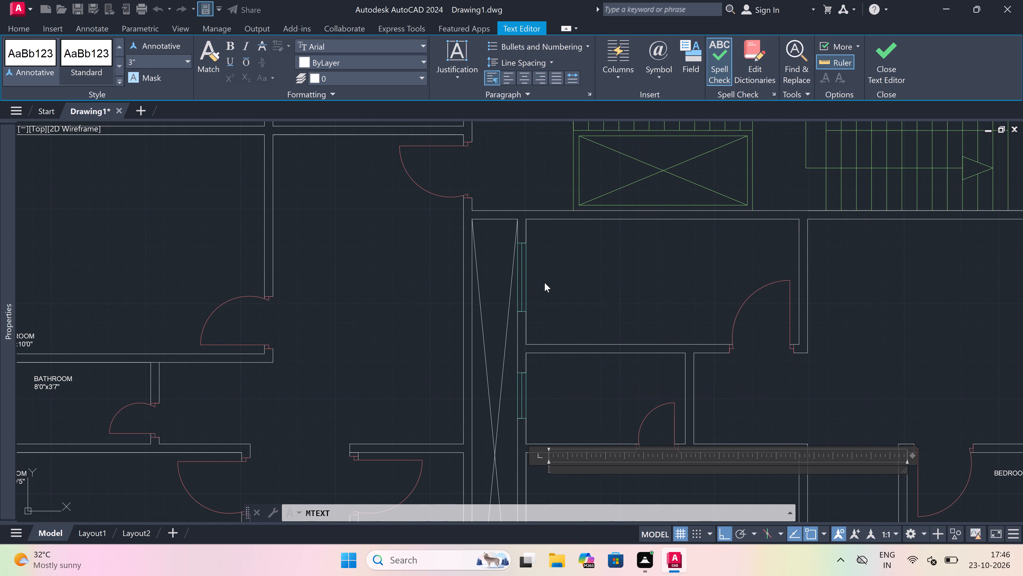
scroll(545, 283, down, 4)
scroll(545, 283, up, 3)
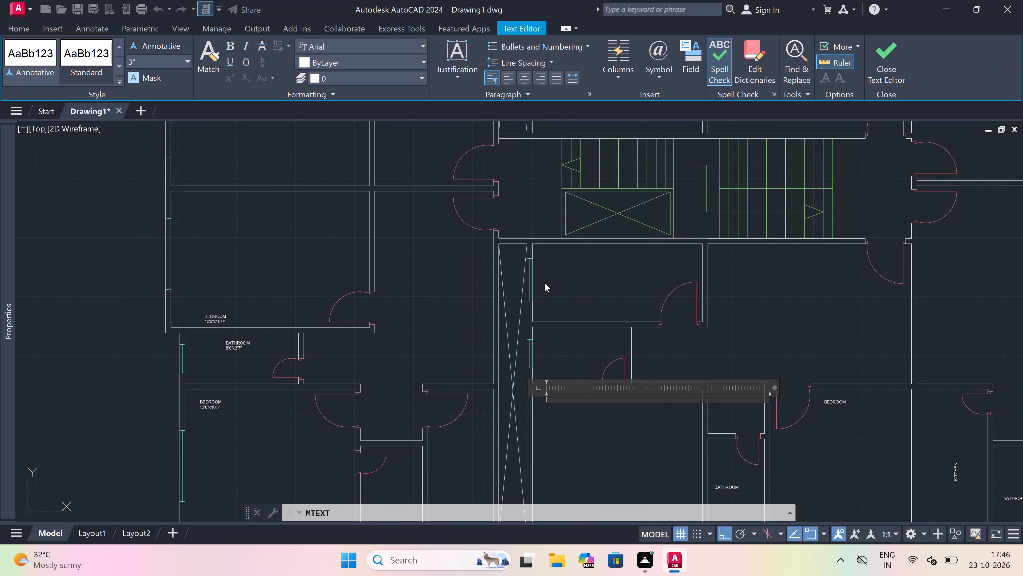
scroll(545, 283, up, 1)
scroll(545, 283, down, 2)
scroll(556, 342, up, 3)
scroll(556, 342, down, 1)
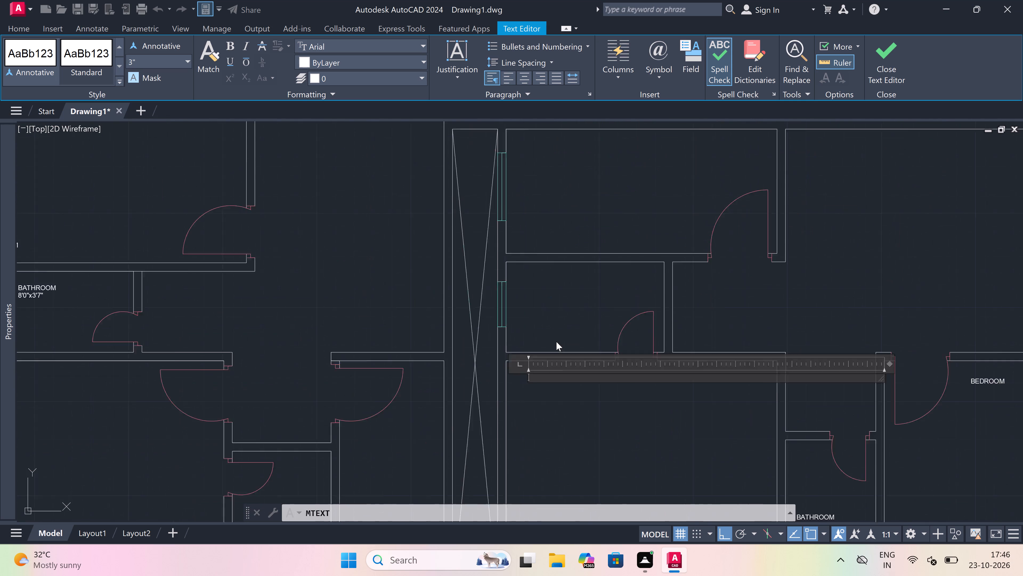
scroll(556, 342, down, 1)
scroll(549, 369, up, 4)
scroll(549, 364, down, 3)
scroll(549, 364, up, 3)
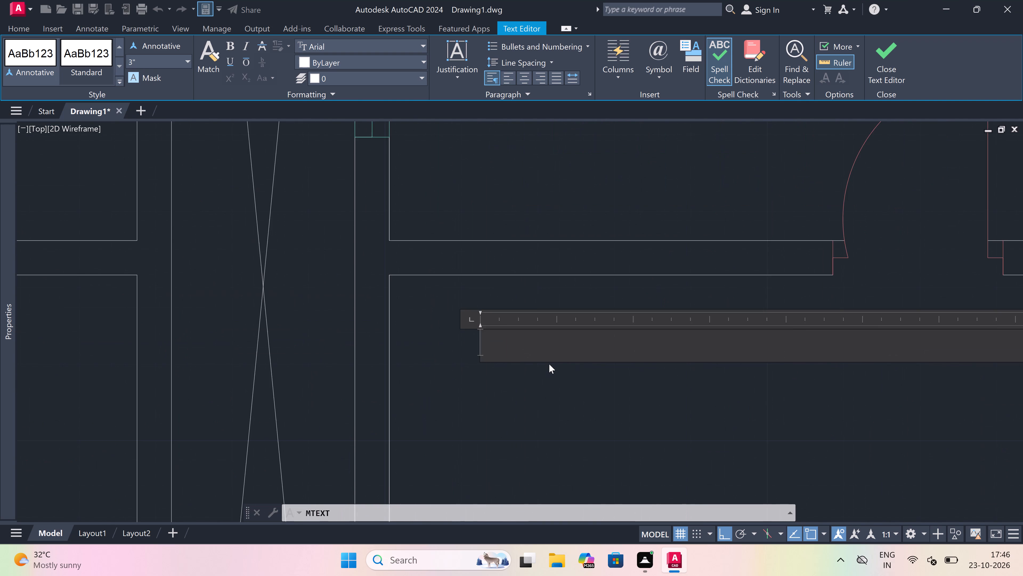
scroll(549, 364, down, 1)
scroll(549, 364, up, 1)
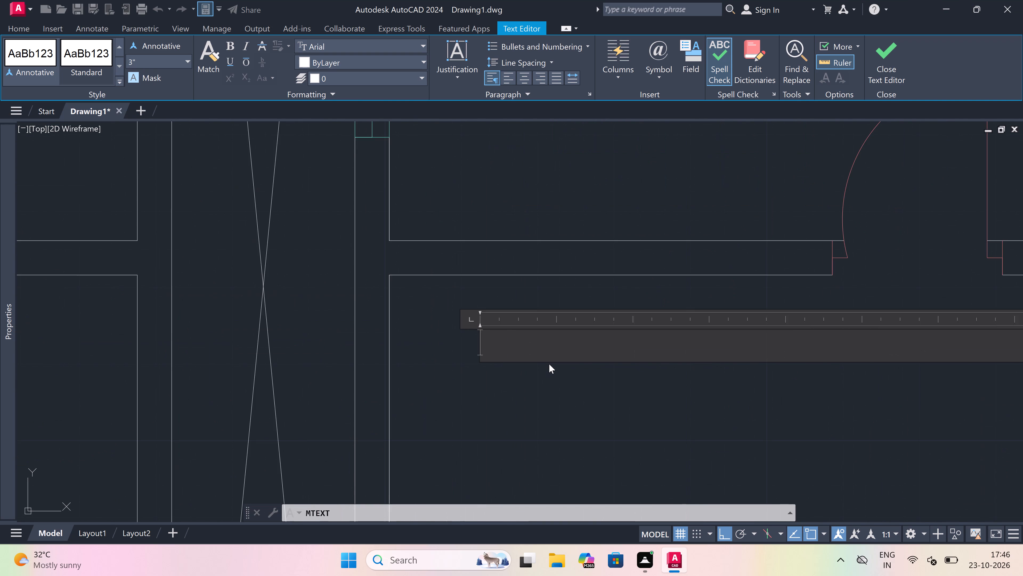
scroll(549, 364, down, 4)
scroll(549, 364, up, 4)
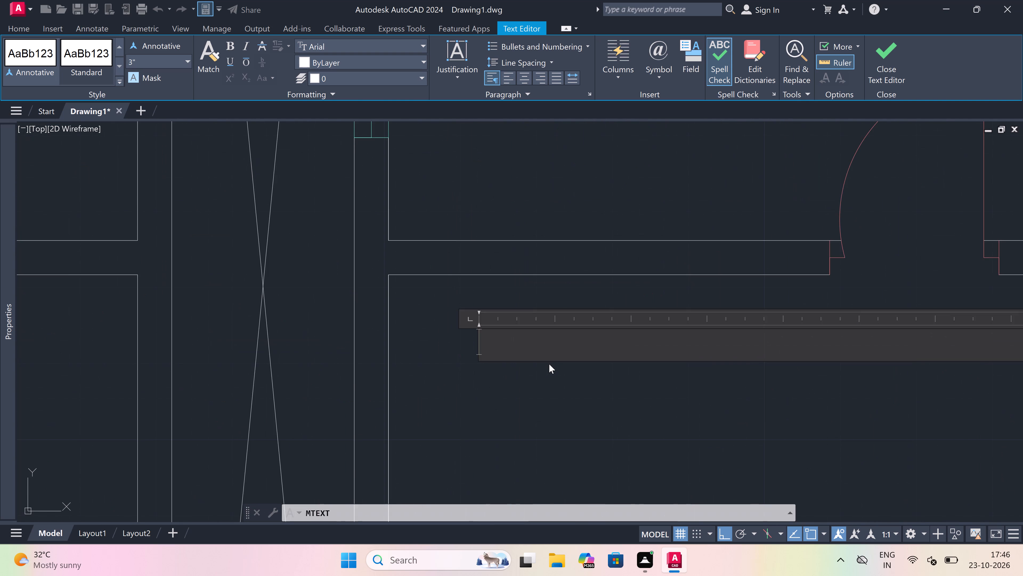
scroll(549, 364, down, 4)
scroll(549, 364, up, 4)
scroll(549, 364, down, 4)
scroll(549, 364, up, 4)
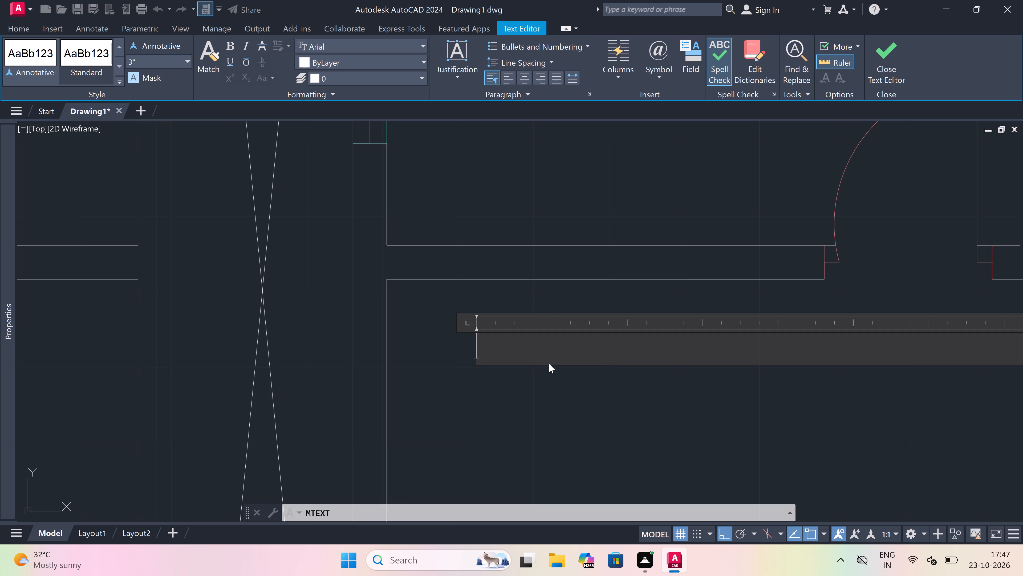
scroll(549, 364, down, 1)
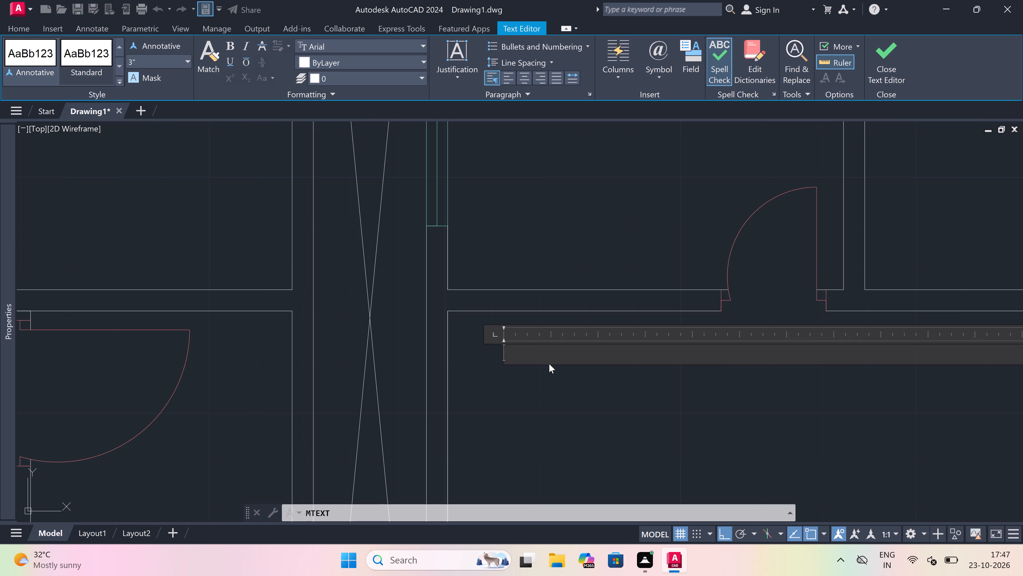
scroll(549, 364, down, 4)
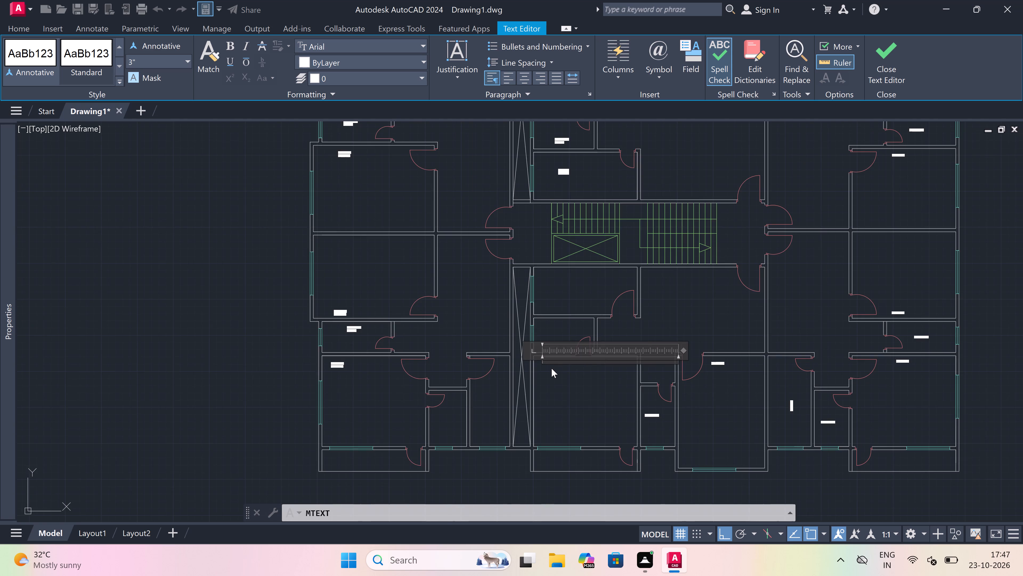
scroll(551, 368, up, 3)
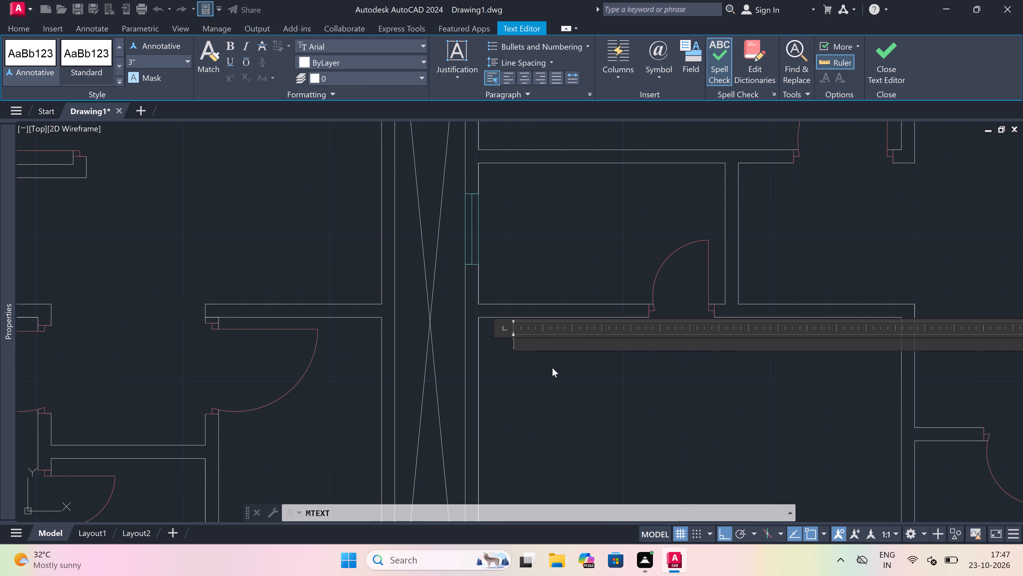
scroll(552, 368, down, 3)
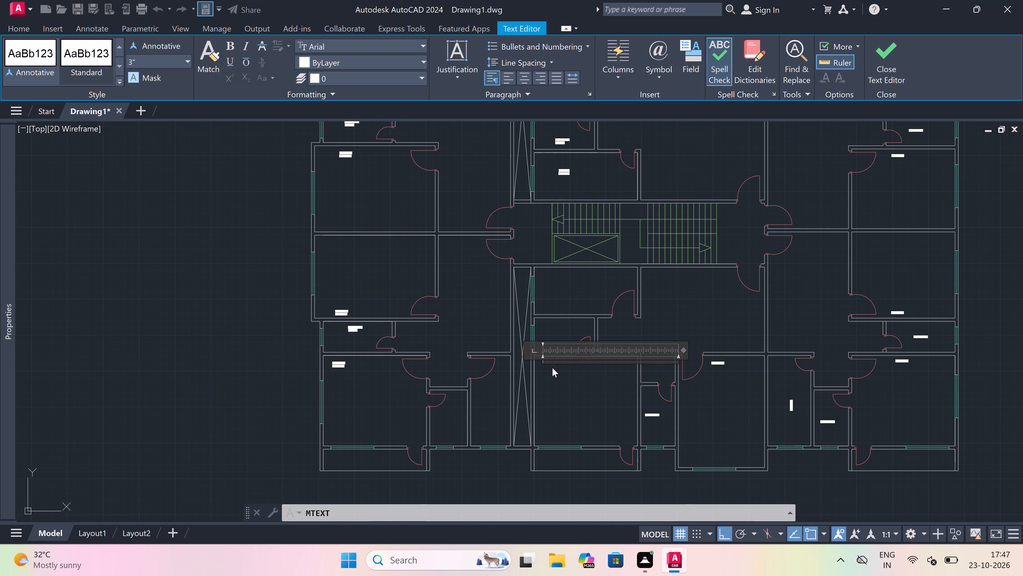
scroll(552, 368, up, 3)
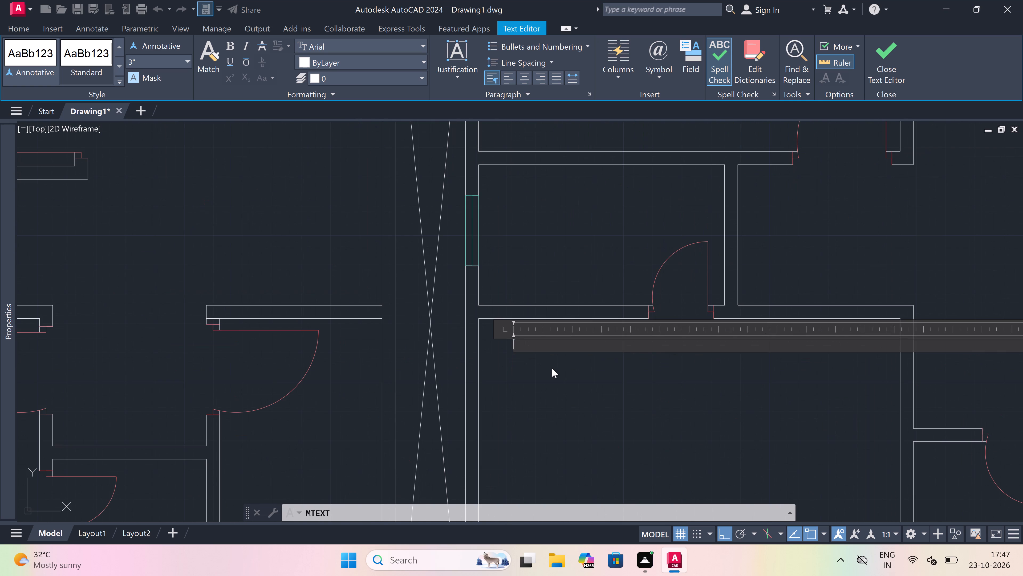
Fill the open text box with BEDROOM and a second line reading 12'0"x10'6".
text(BEDROOM)
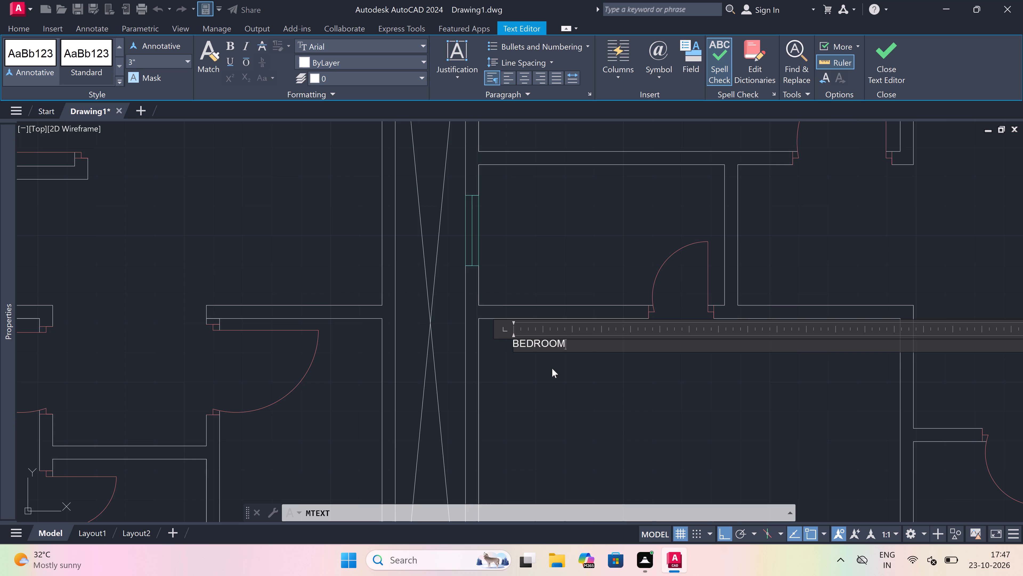
key(Return)
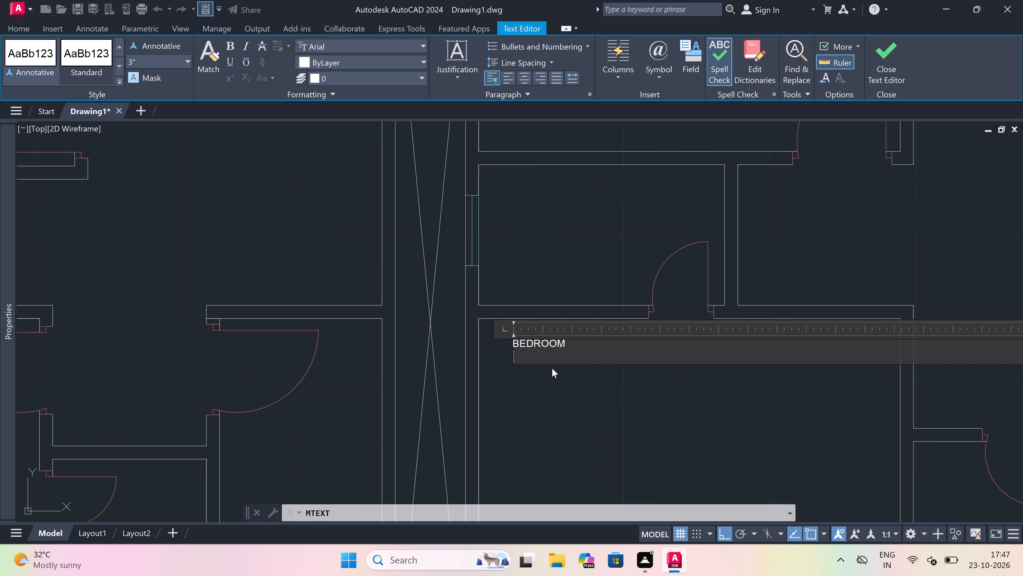
text(12'0)
text("x)
text(10'6)
key(shift+quotedbl)
click(532, 388)
Add a second line reading 7'0"x4'0" to the BATHROOM label in the small room directly east of that bedroom.
scroll(519, 361, down, 6)
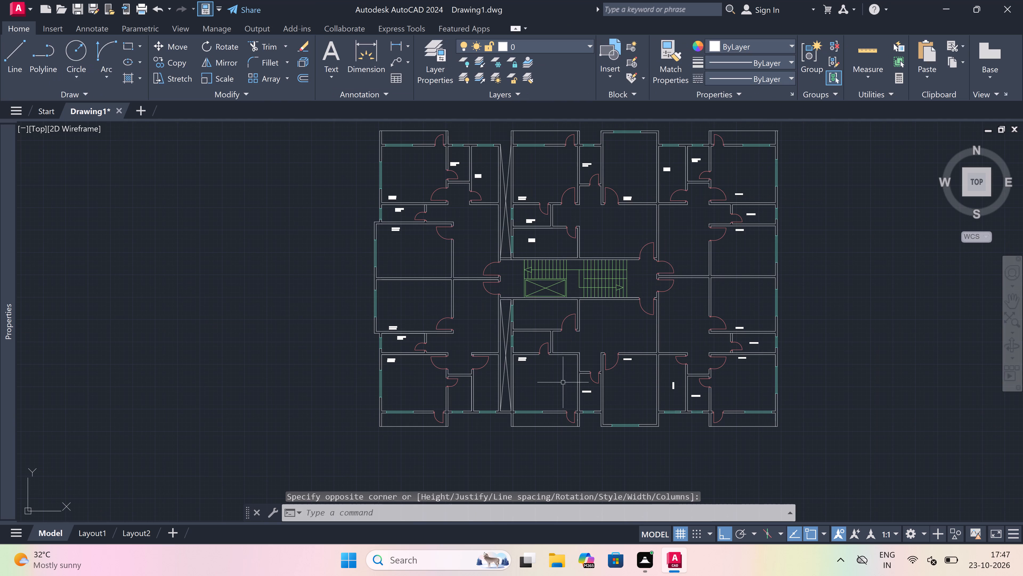
scroll(580, 399, up, 4)
triple_click(639, 355)
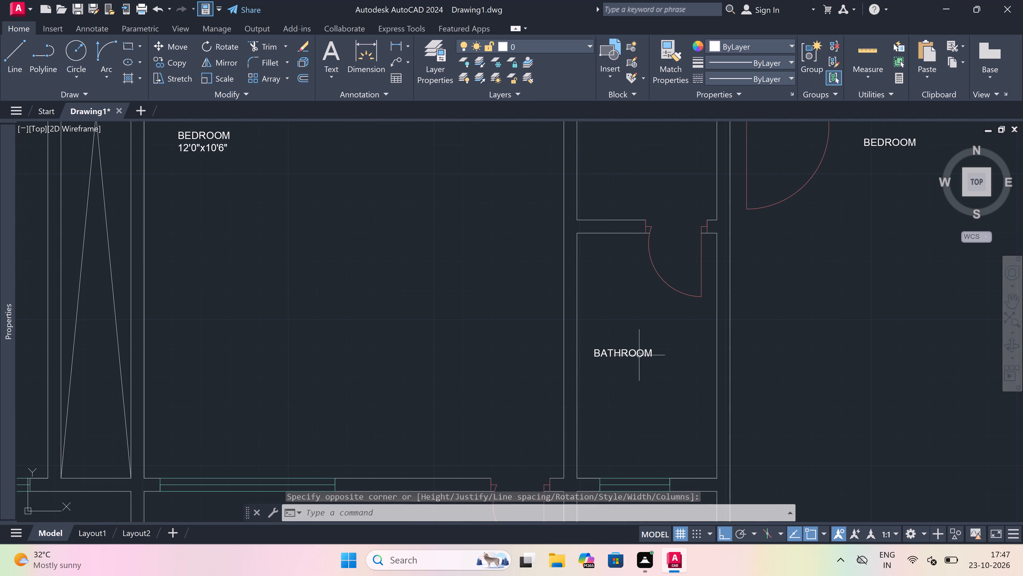
scroll(639, 355, up, 3)
click(730, 373)
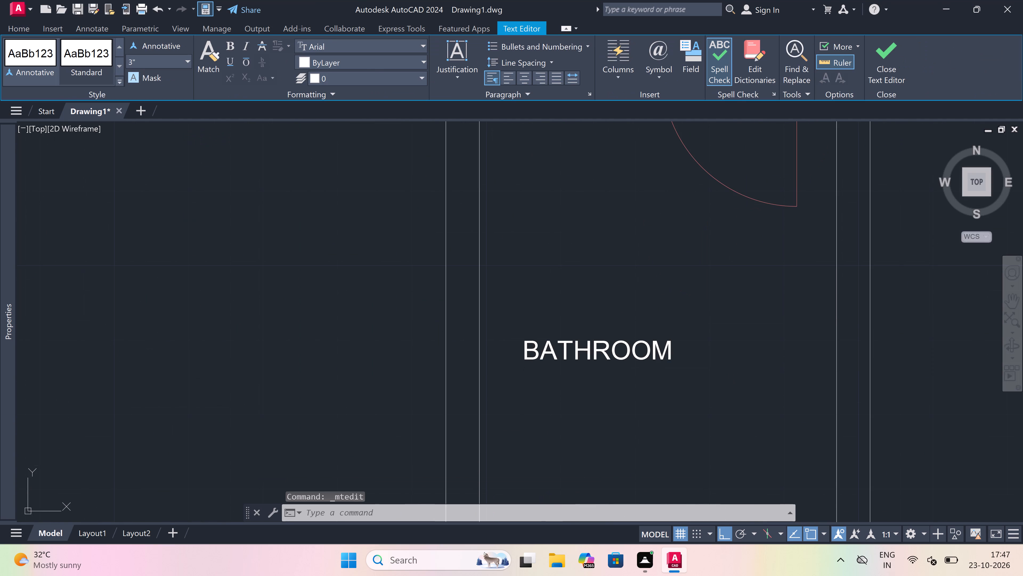
triple_click(583, 347)
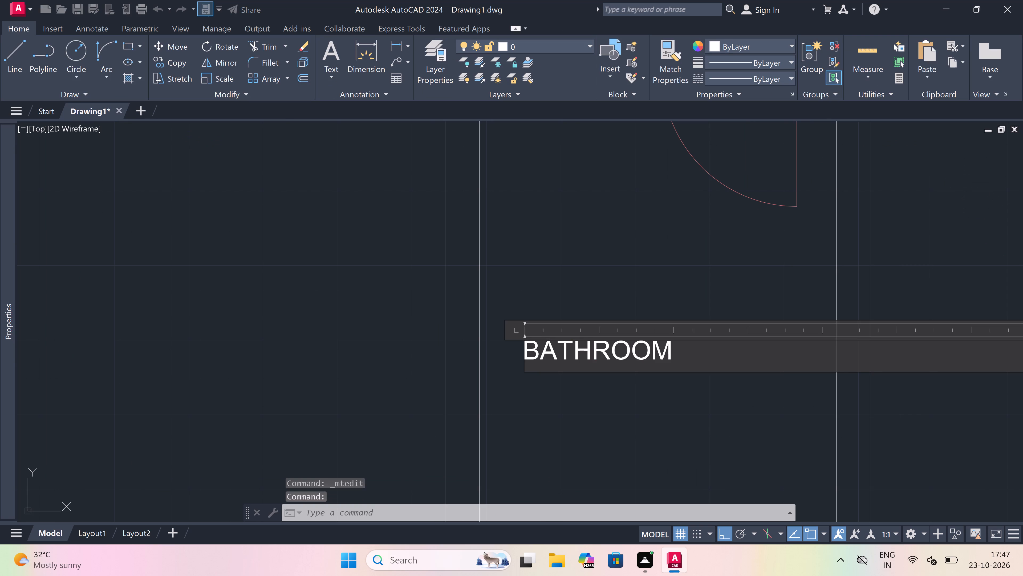
click(690, 361)
key(Return)
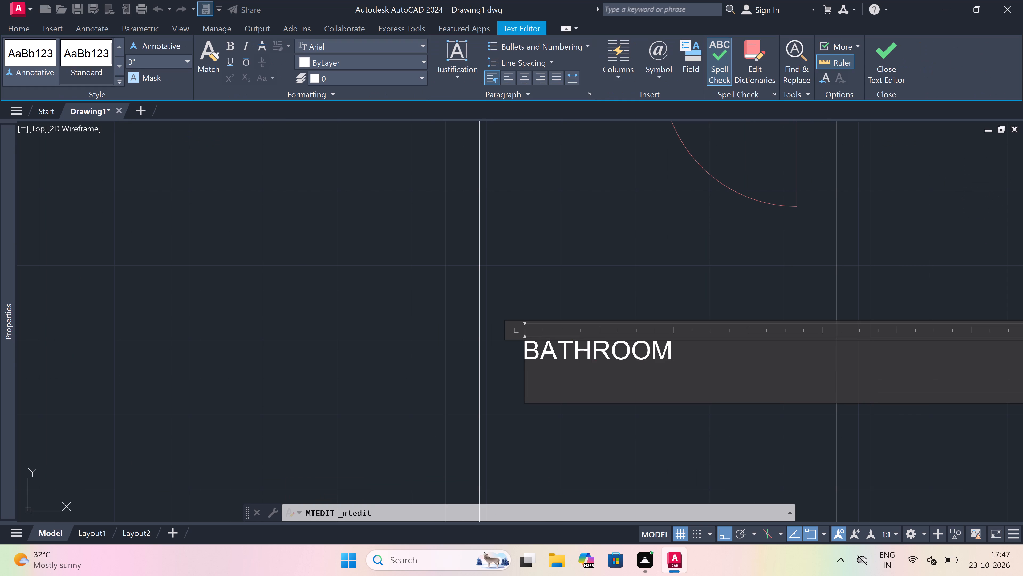
text(7'0"x)
text(4'0)
key(shift+quotedbl)
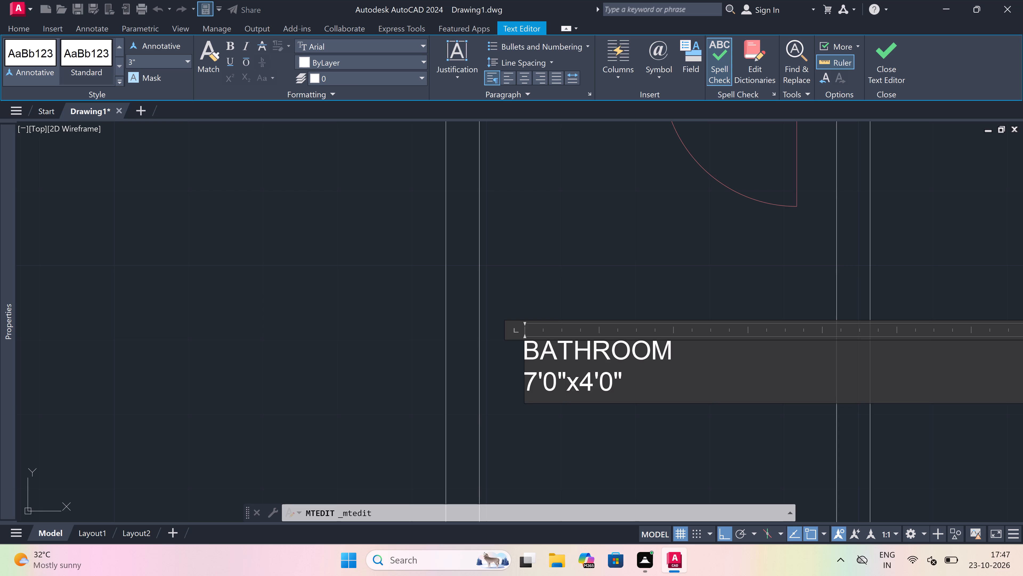
Reverse the order of the bathroom's dimensions so that the line reads 4'0"x7'0".
click(577, 385)
key(BackSpace)
key(BackSpace)
key(BackSpace)
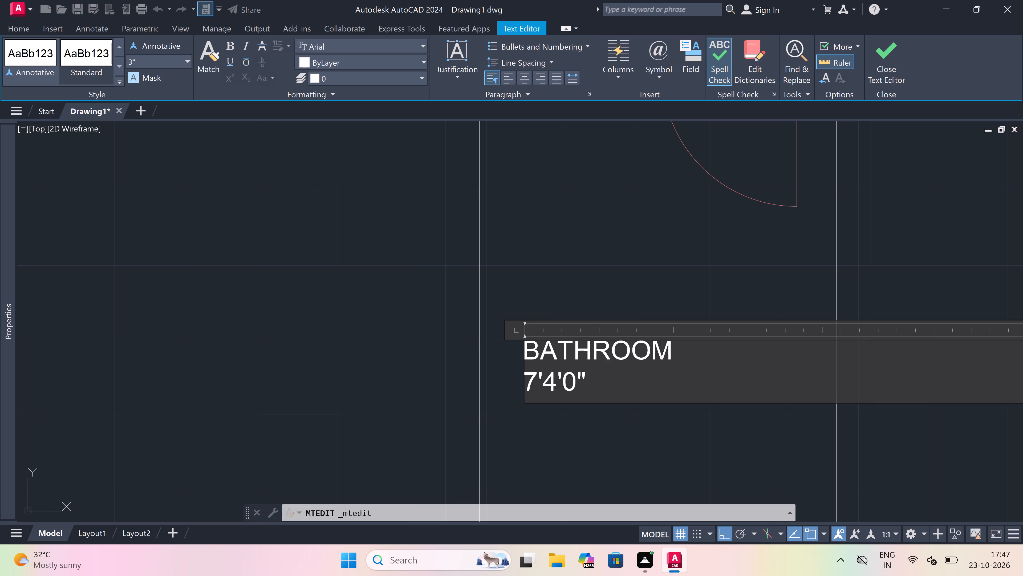
key(BackSpace)
key(BackSpace)
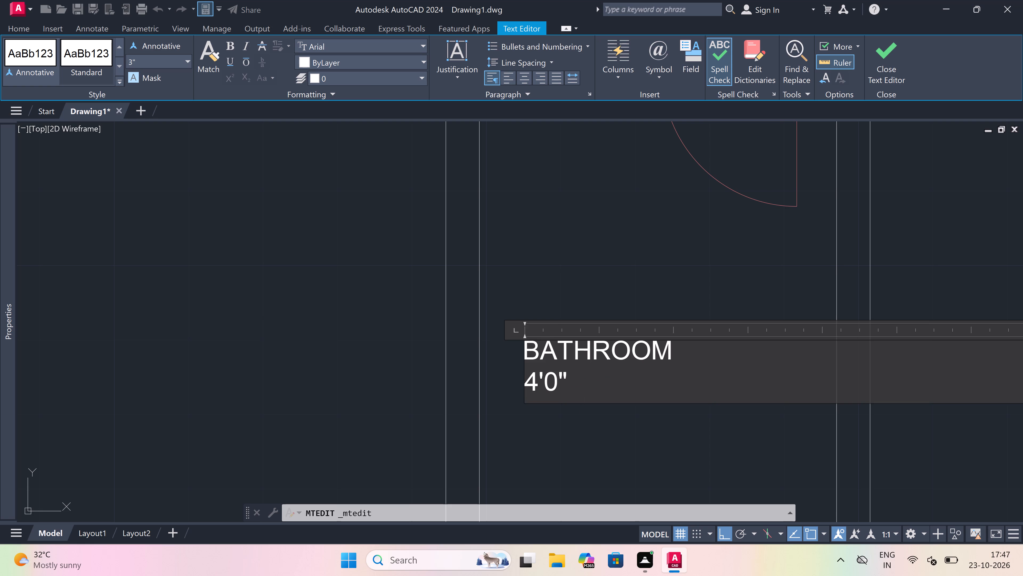
click(580, 383)
key(x)
text(7'0)
key(shift+quotedbl)
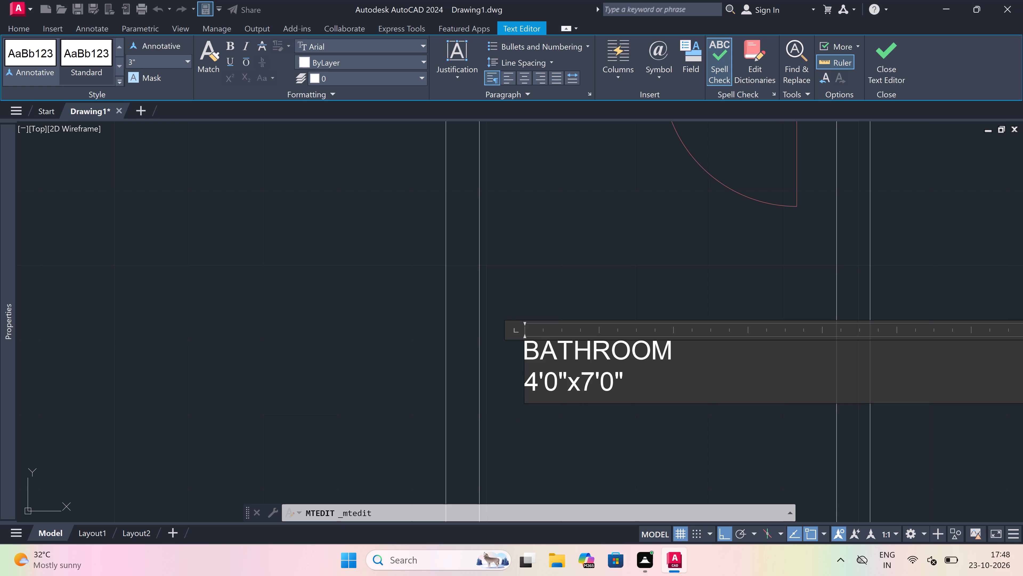
click(519, 412)
Add a second line reading 10'0"x13'6" to the BEDROOM label in the room directly east of the 4'0"x7'0" bathroom.
scroll(515, 361, down, 8)
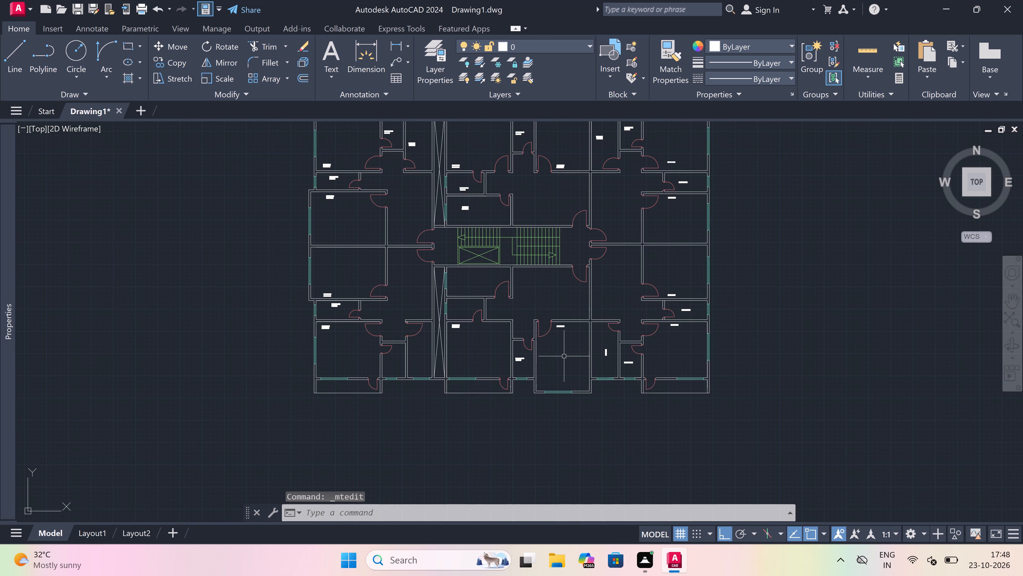
scroll(582, 329, up, 5)
scroll(398, 279, down, 3)
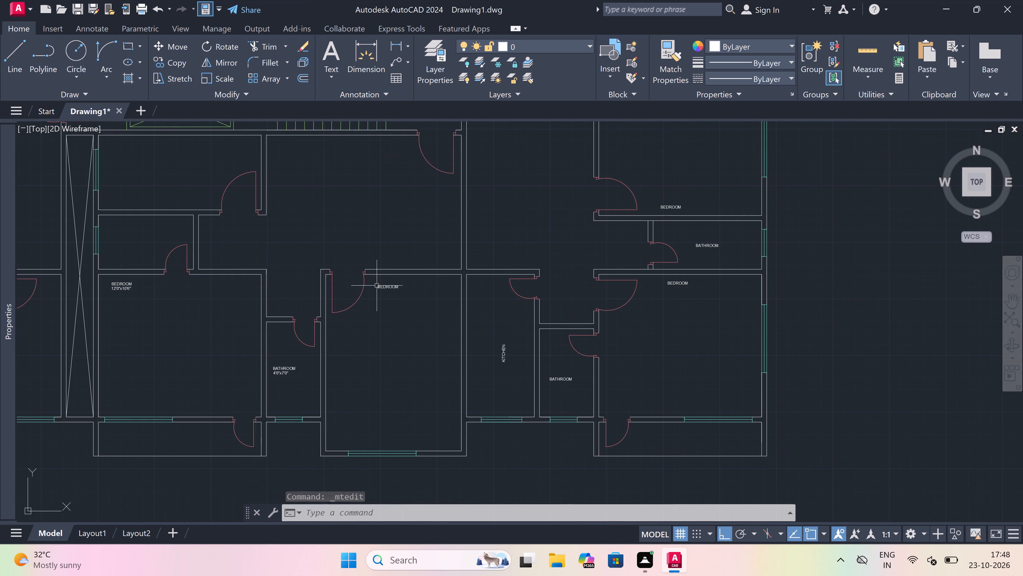
scroll(374, 284, up, 2)
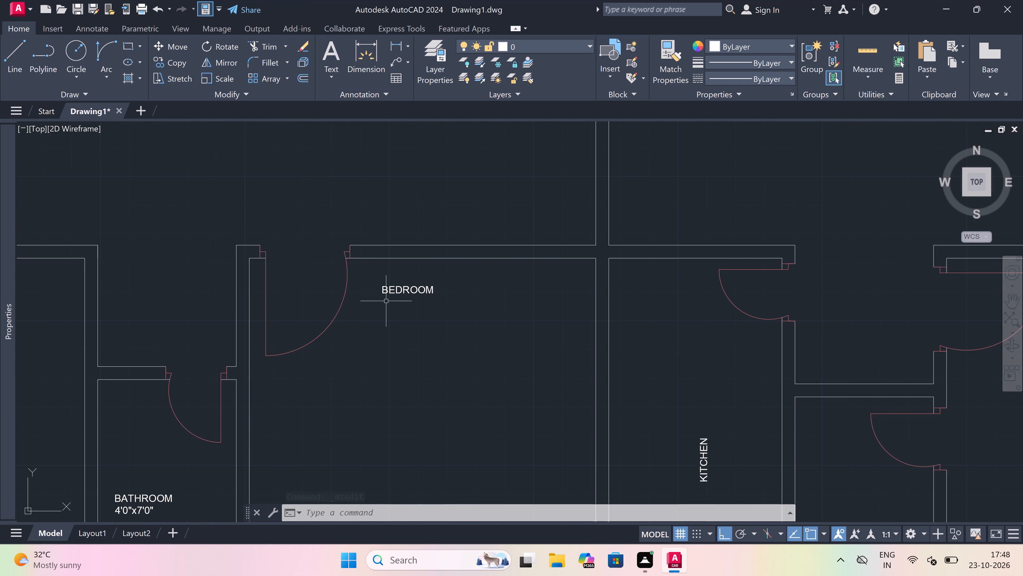
scroll(399, 302, up, 2)
scroll(393, 282, down, 4)
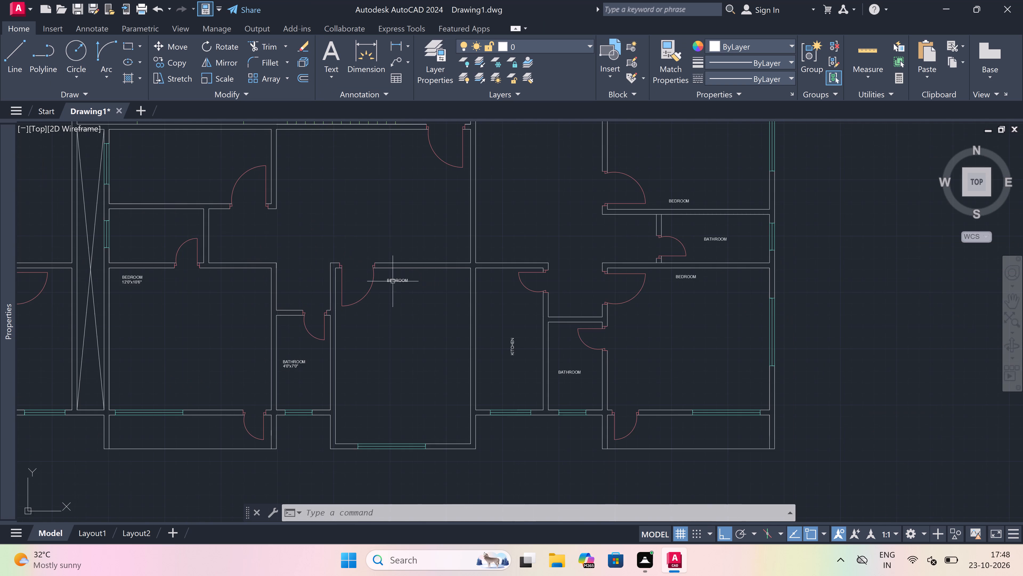
scroll(349, 257, up, 3)
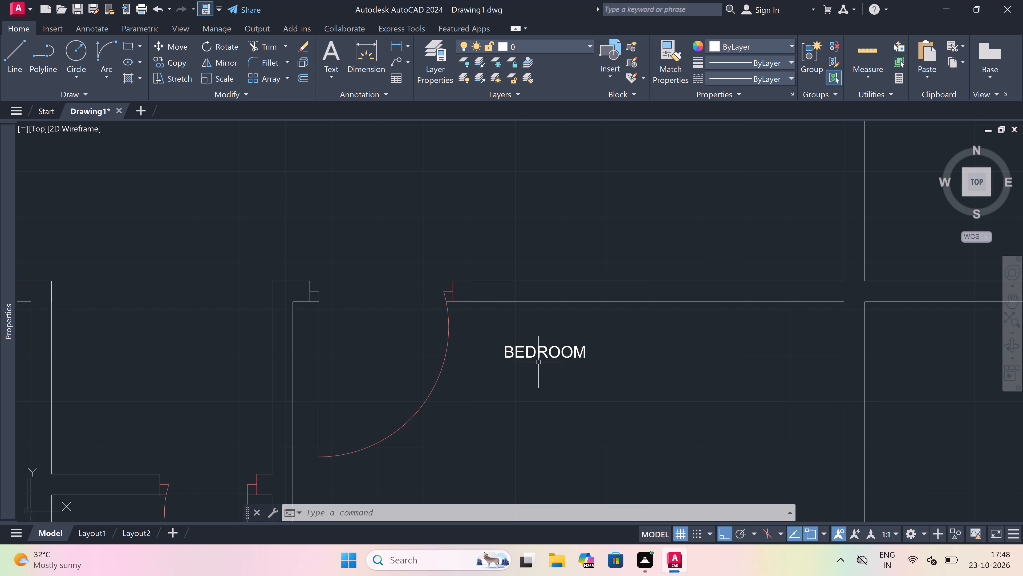
scroll(538, 362, up, 1)
triple_click(533, 347)
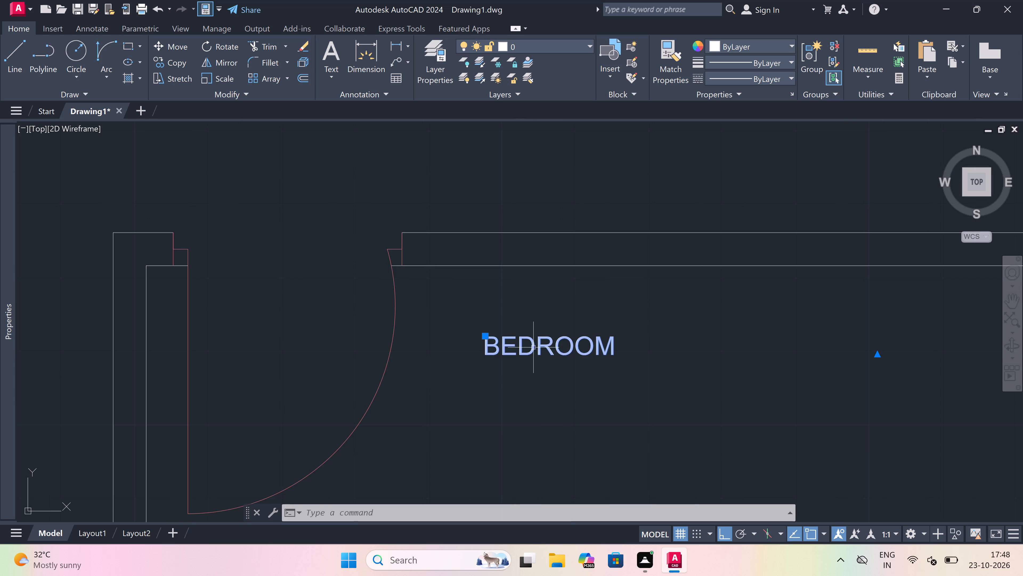
click(659, 356)
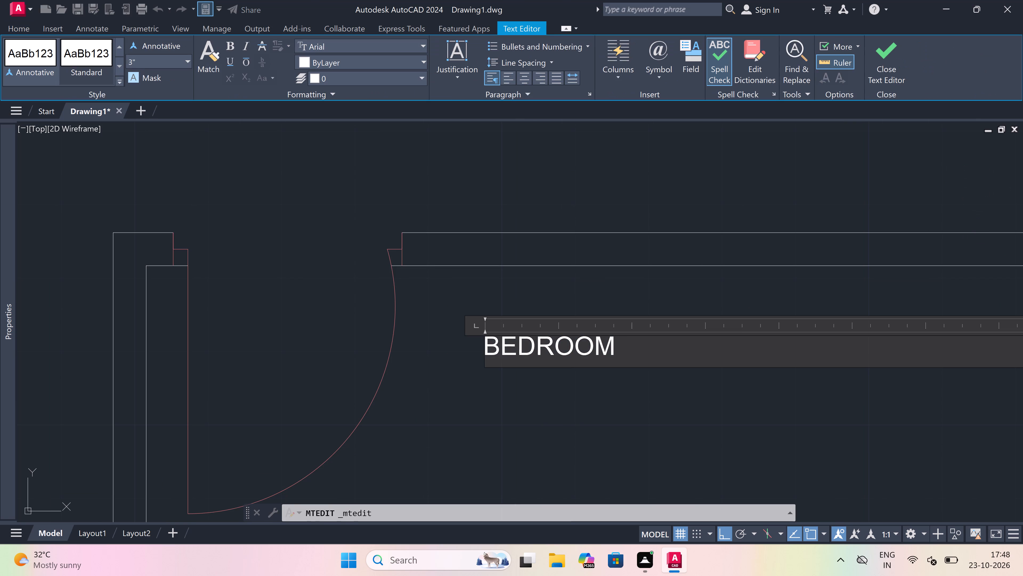
key(Return)
key(1)
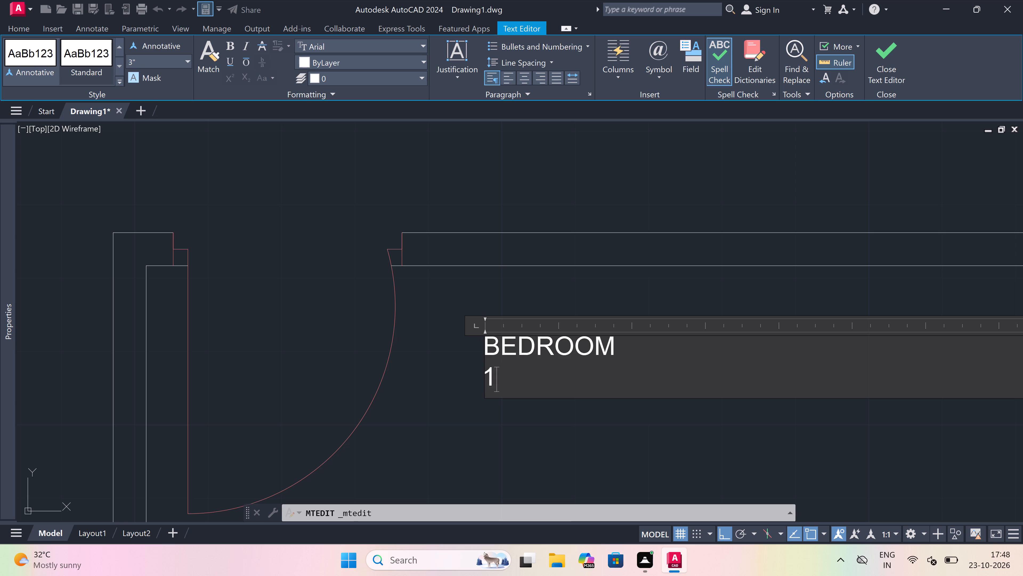
text(0'0")
key(x)
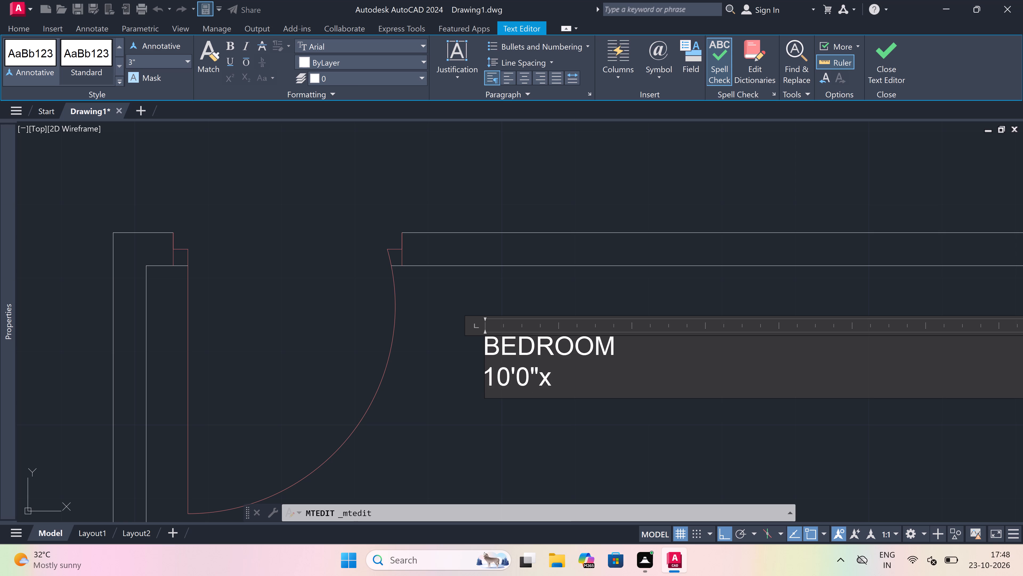
text(13)
text('7)
key(BackSpace)
key(6)
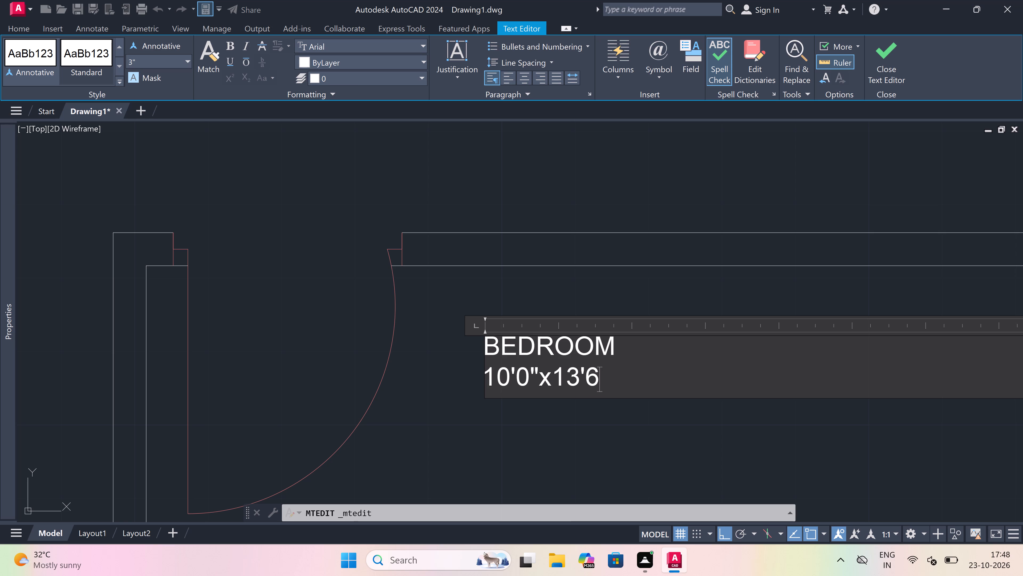
key(shift+quotedbl)
click(481, 389)
Add a second line reading 10'6"x5'0" to the vertical KITCHEN label in the narrow room directly east of the 10'0"x13'6" bedroom.
scroll(479, 371, down, 9)
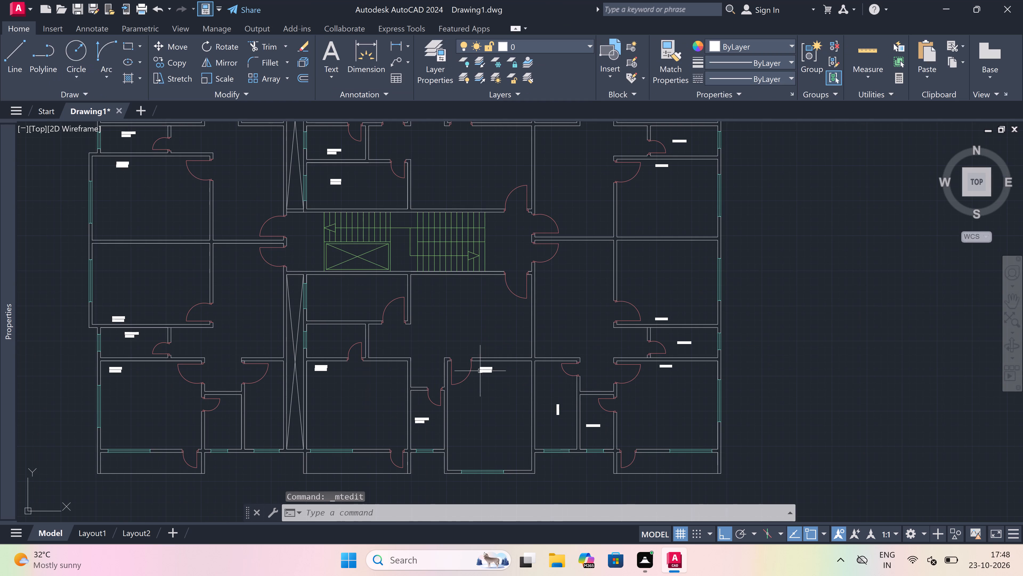
scroll(563, 407, up, 3)
scroll(543, 433, up, 2)
triple_click(534, 419)
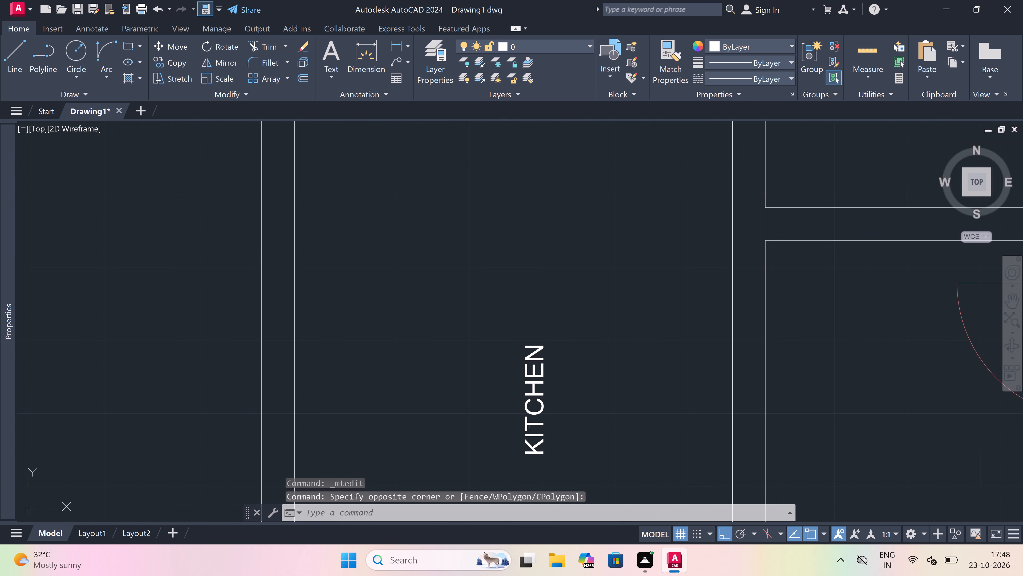
triple_click(527, 423)
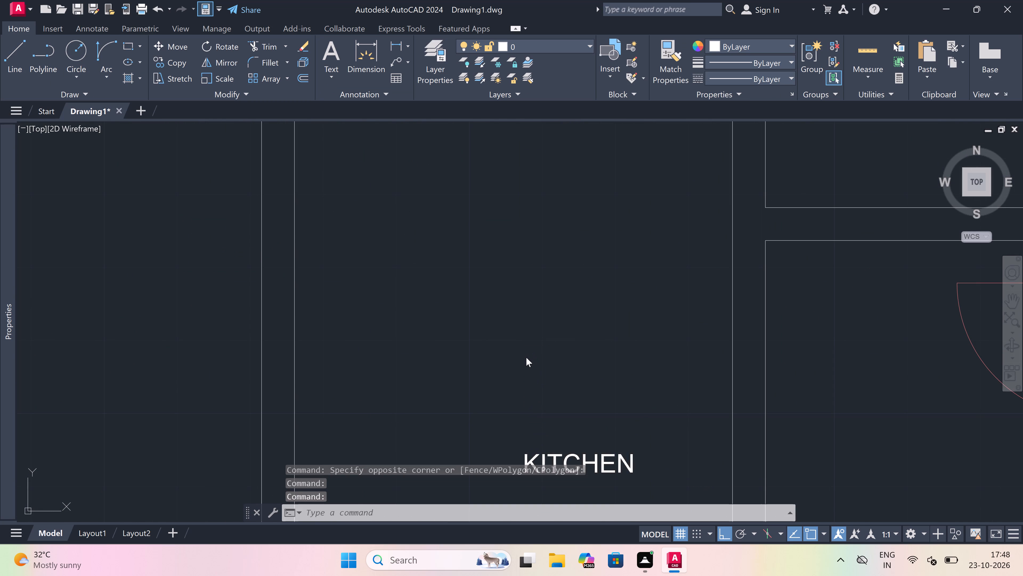
scroll(528, 355, down, 2)
scroll(571, 406, up, 3)
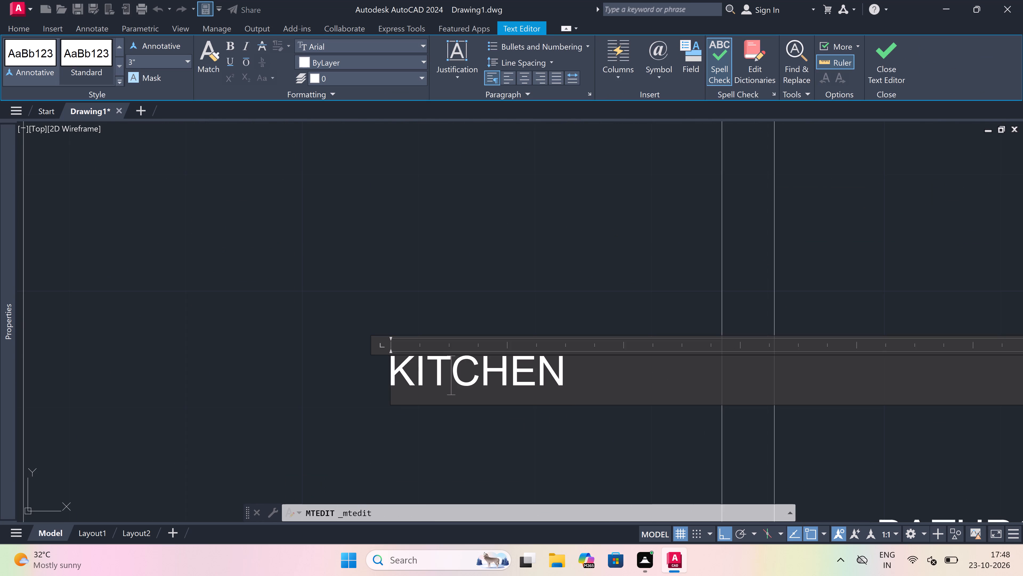
click(586, 381)
key(Return)
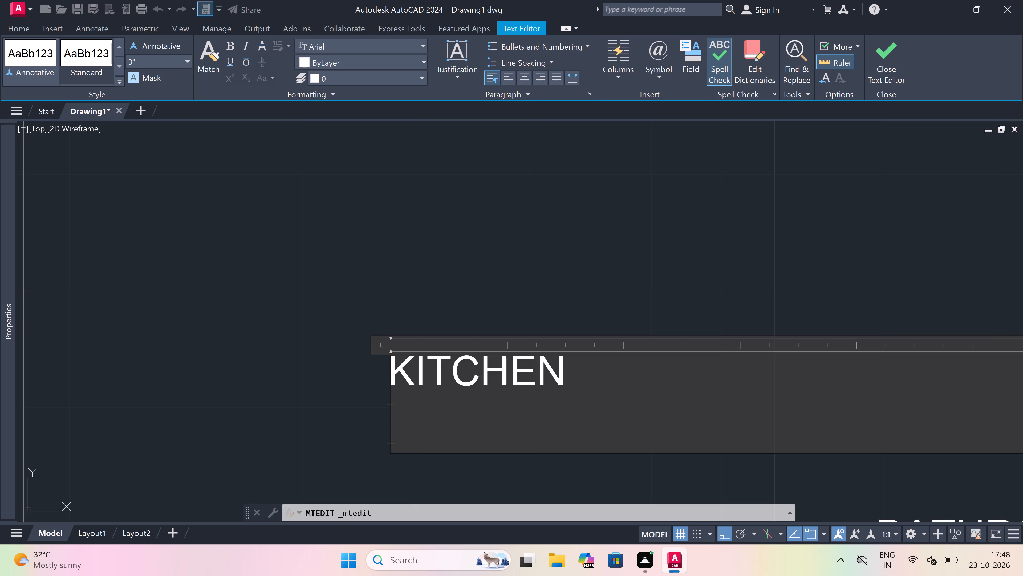
scroll(375, 316, down, 4)
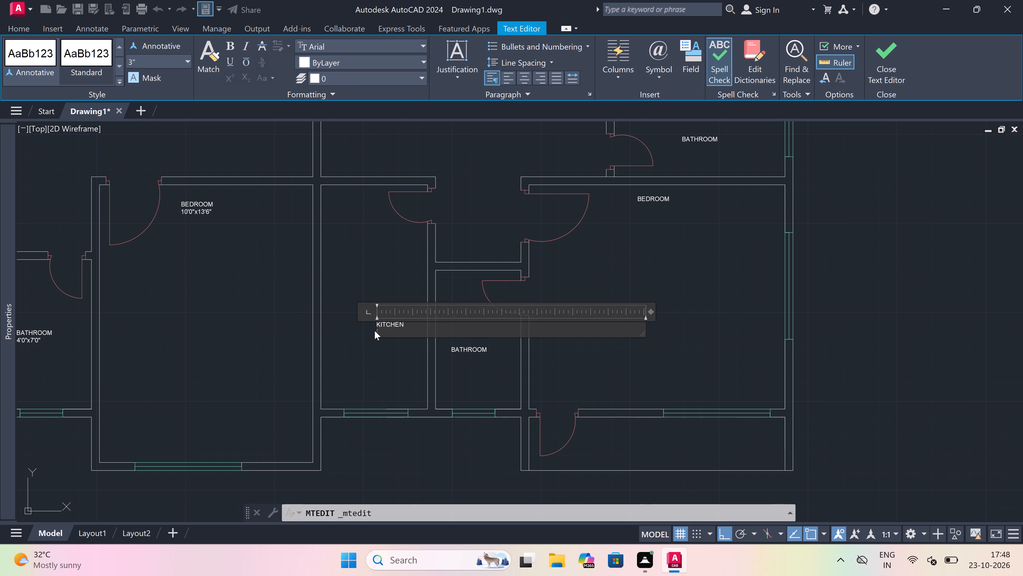
scroll(375, 331, up, 1)
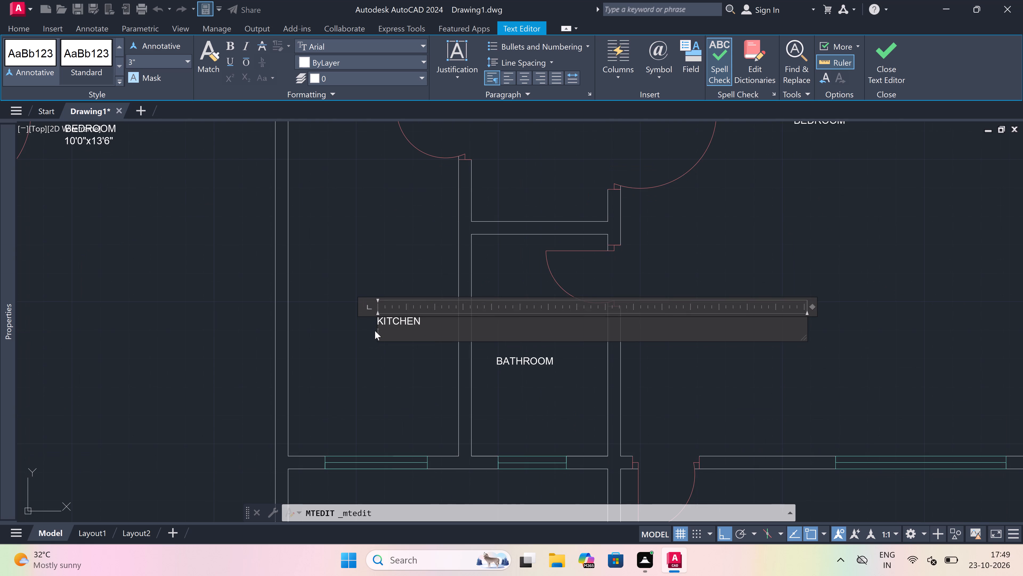
scroll(387, 333, up, 2)
scroll(387, 333, down, 2)
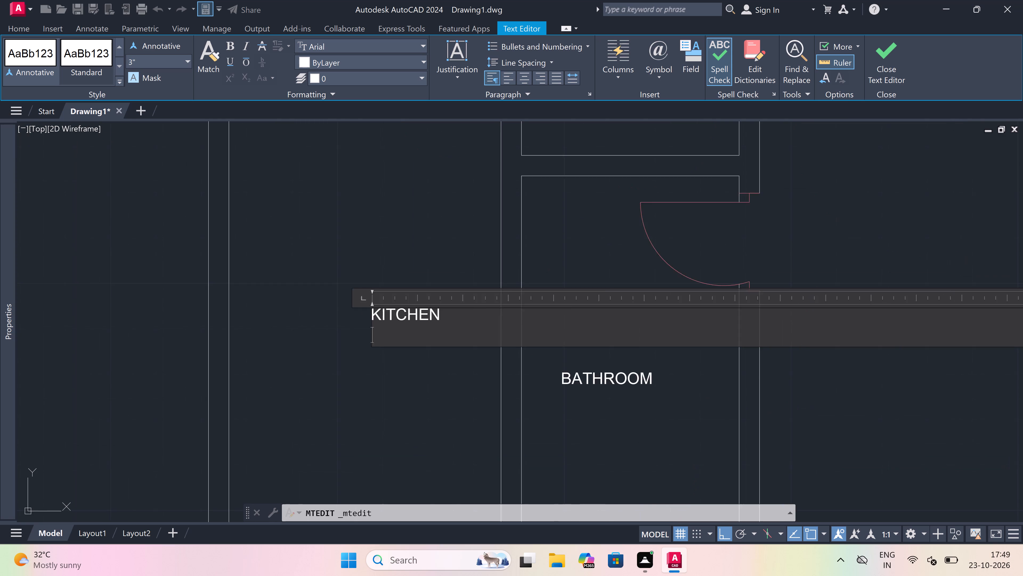
scroll(387, 333, down, 2)
scroll(387, 333, up, 4)
scroll(387, 333, down, 3)
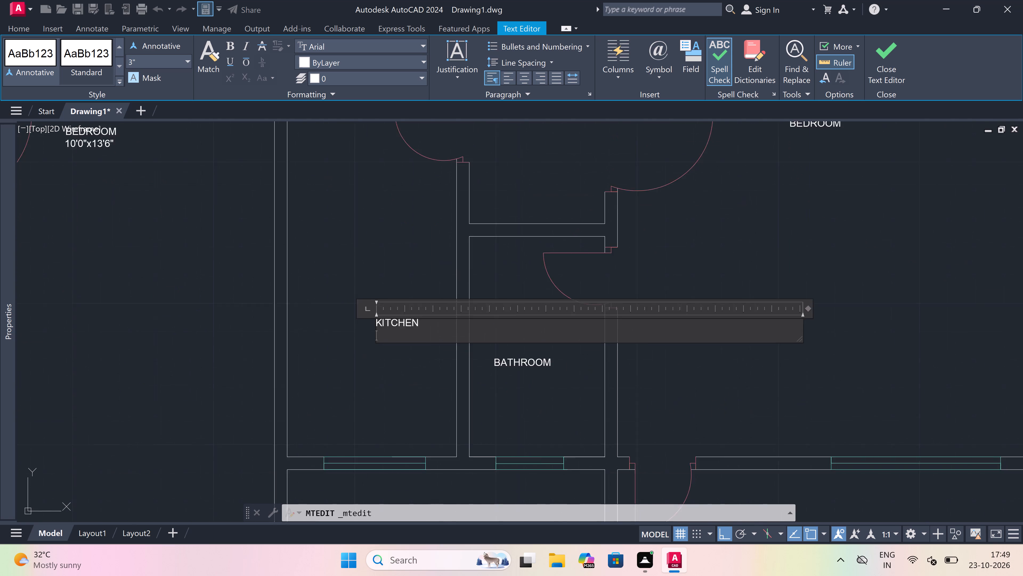
scroll(387, 333, up, 3)
scroll(387, 333, down, 3)
scroll(387, 333, up, 3)
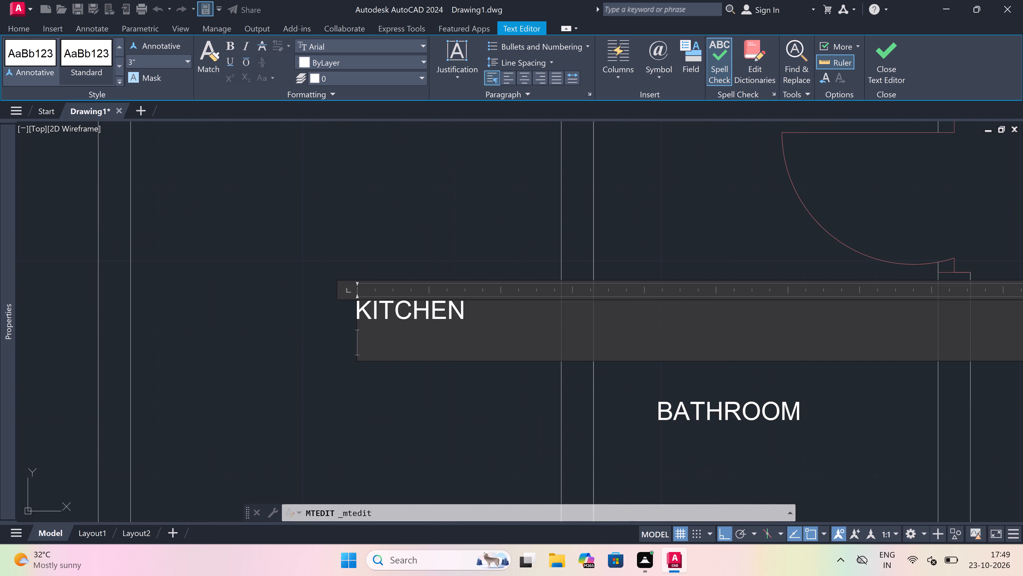
scroll(387, 333, down, 3)
scroll(387, 333, up, 3)
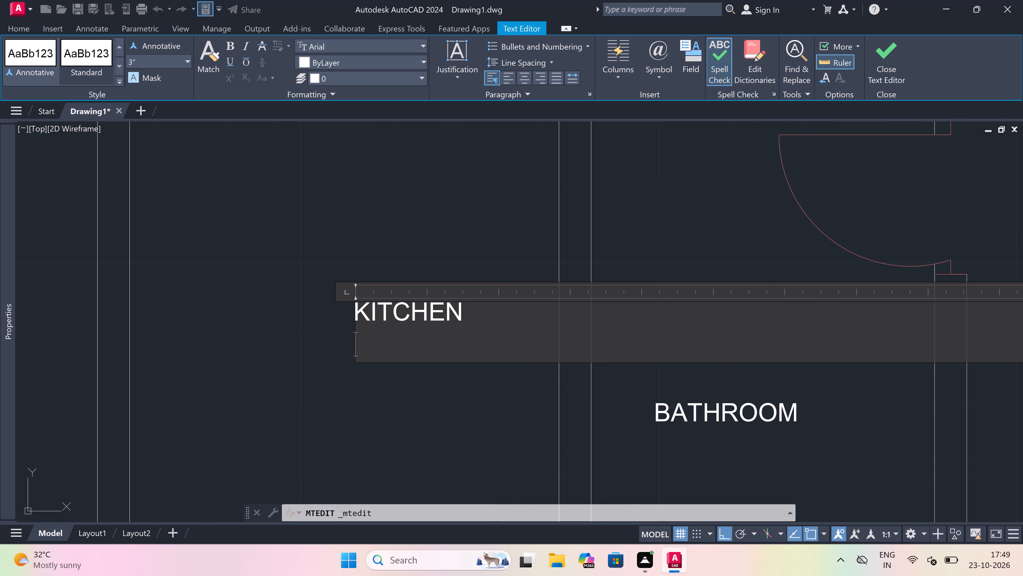
scroll(387, 333, down, 3)
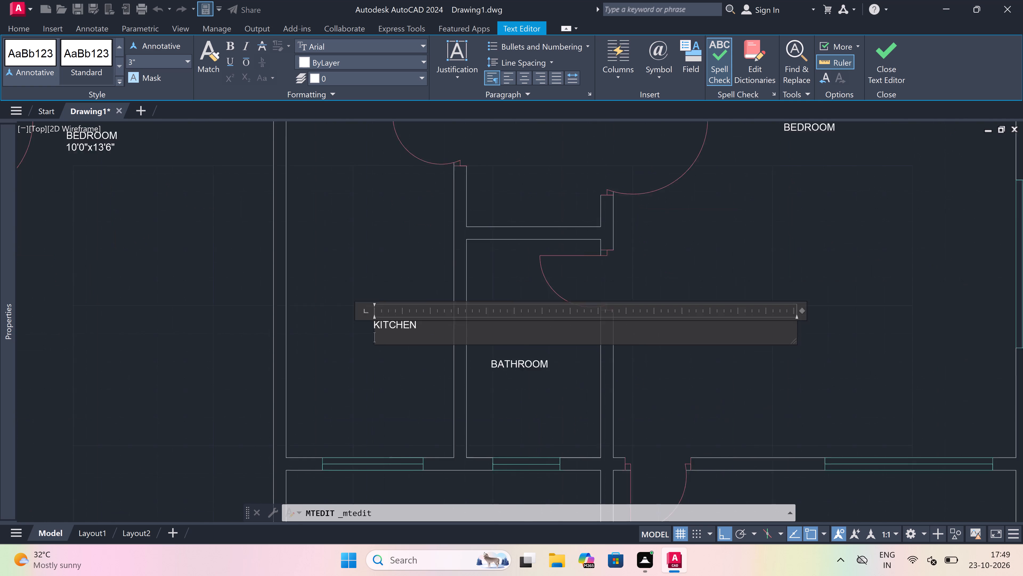
scroll(387, 333, up, 4)
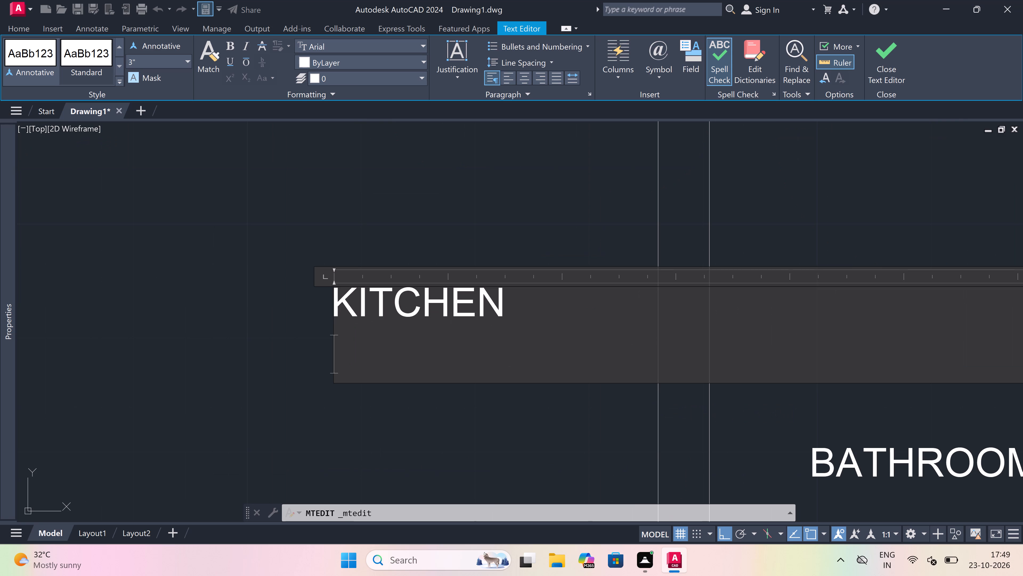
scroll(387, 334, down, 3)
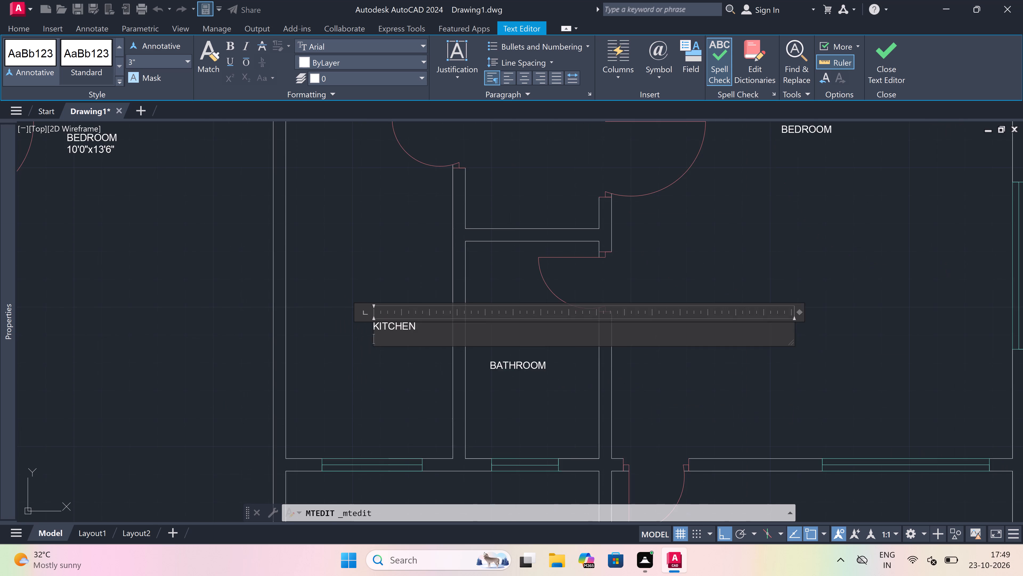
scroll(387, 334, down, 2)
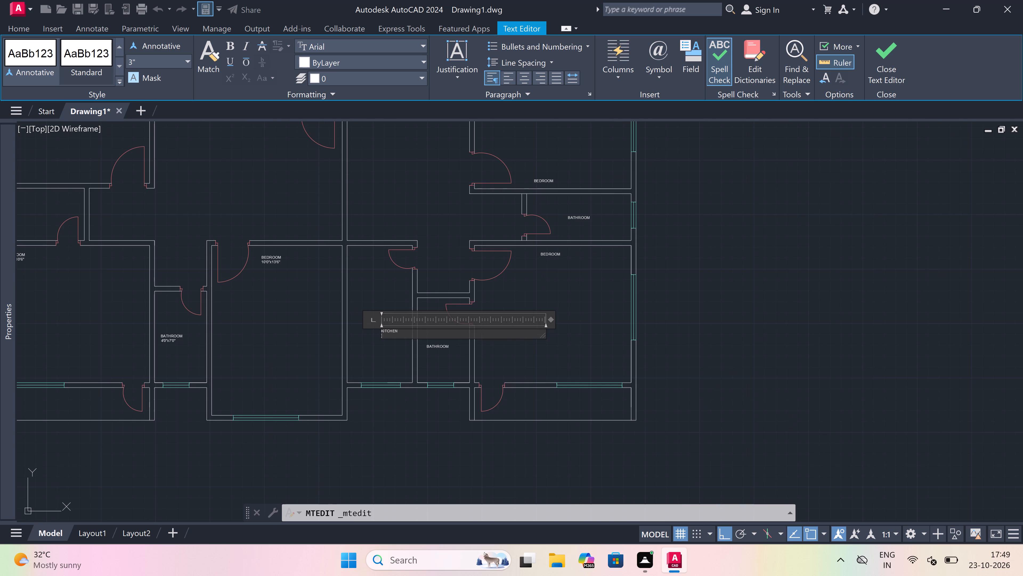
scroll(387, 334, up, 2)
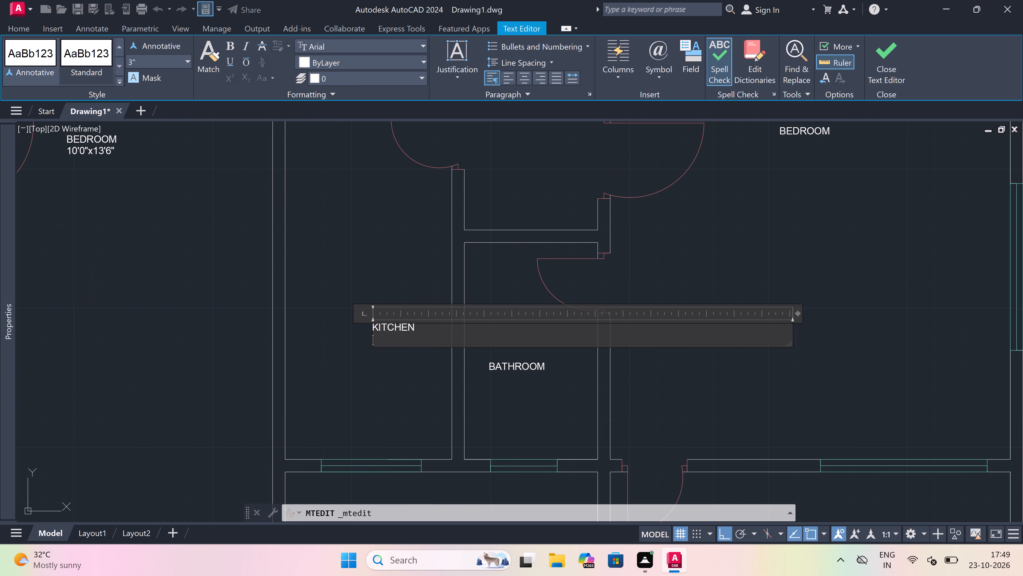
scroll(387, 334, up, 1)
key(1)
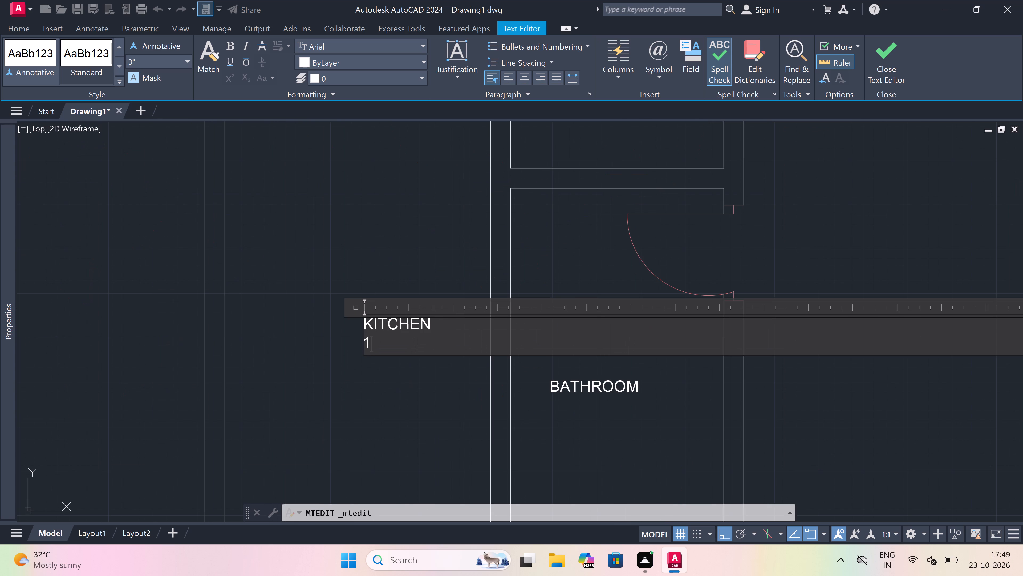
text(0')
key(6)
text("x)
text(5'0)
key(shift+quotedbl)
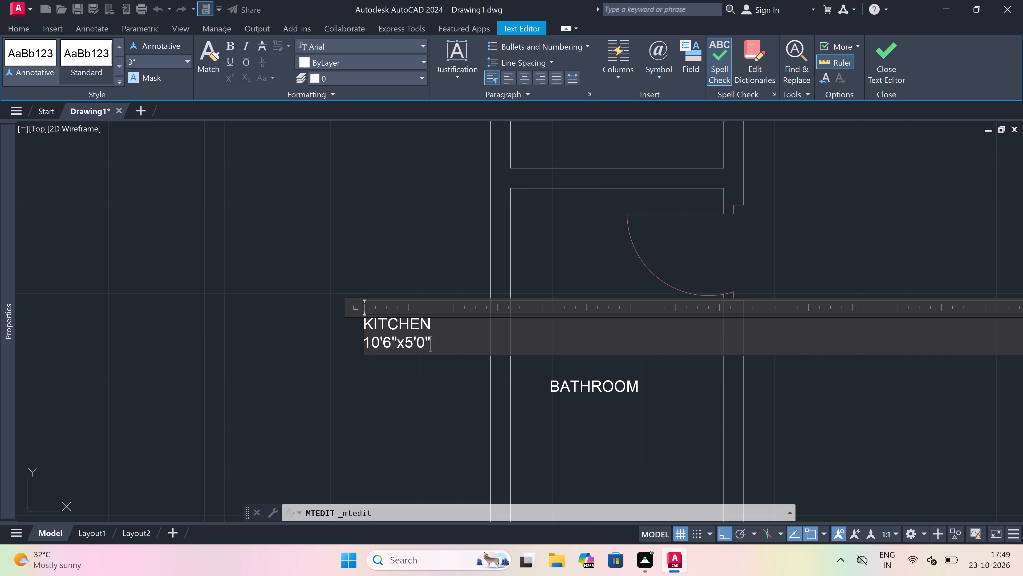
click(372, 366)
Add a second line reading 6'6"x4'0" to the BATHROOM label in the small room directly east of the 10'6"x5'0" kitchen.
scroll(373, 366, down, 6)
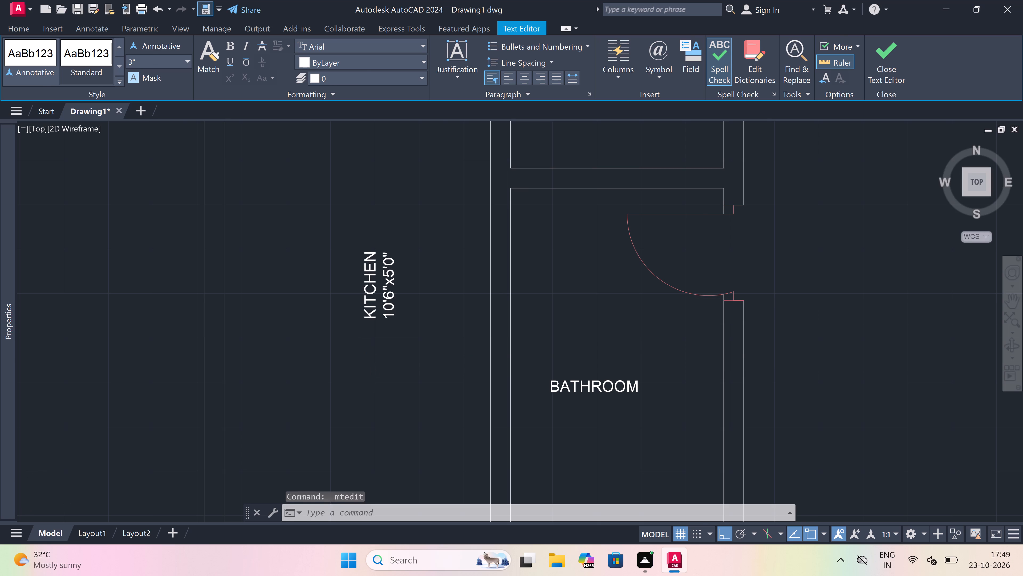
scroll(373, 365, down, 3)
scroll(448, 331, up, 3)
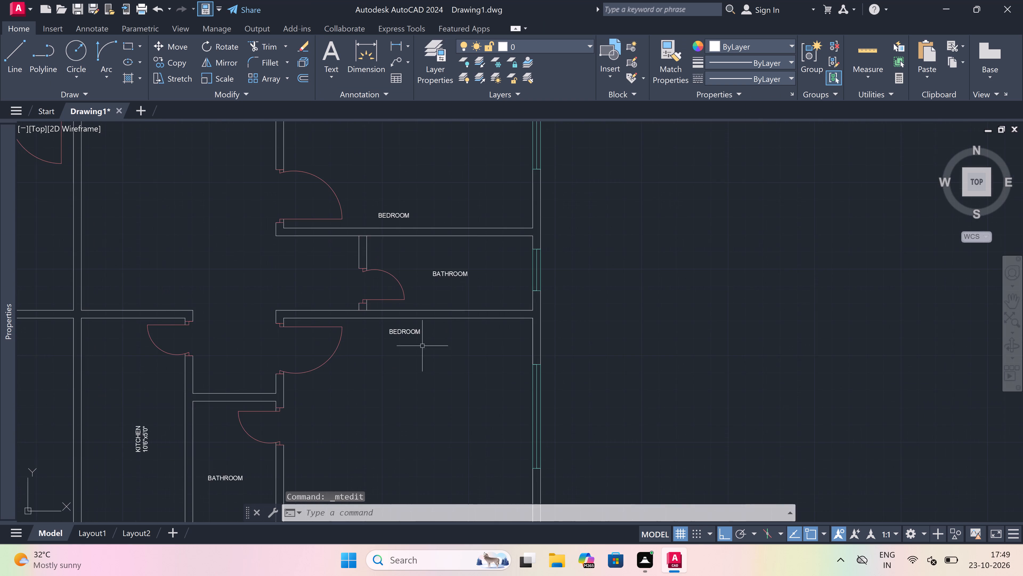
scroll(389, 363, down, 3)
scroll(333, 391, up, 3)
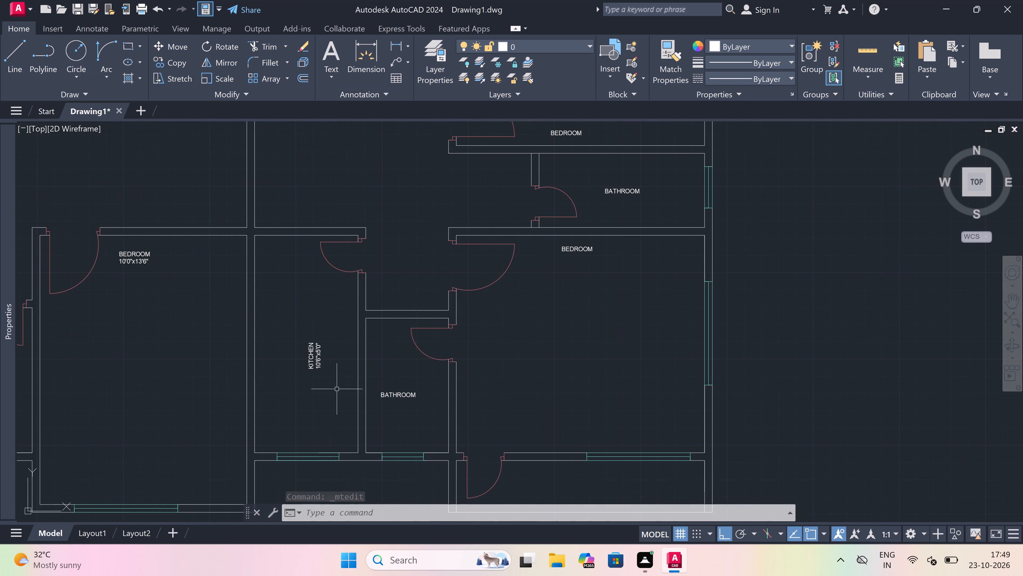
scroll(337, 390, up, 1)
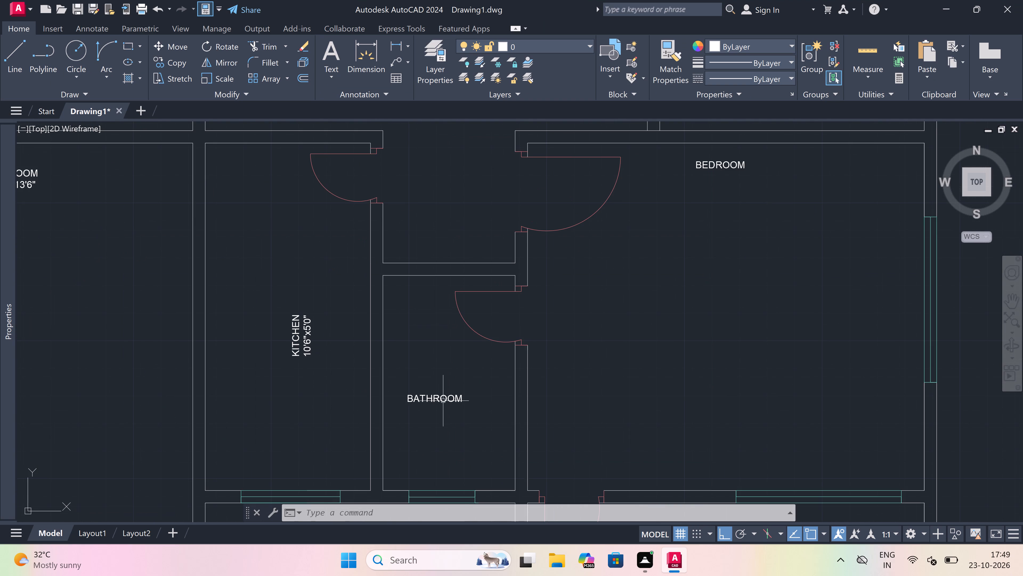
triple_click(443, 400)
scroll(390, 429, up, 2)
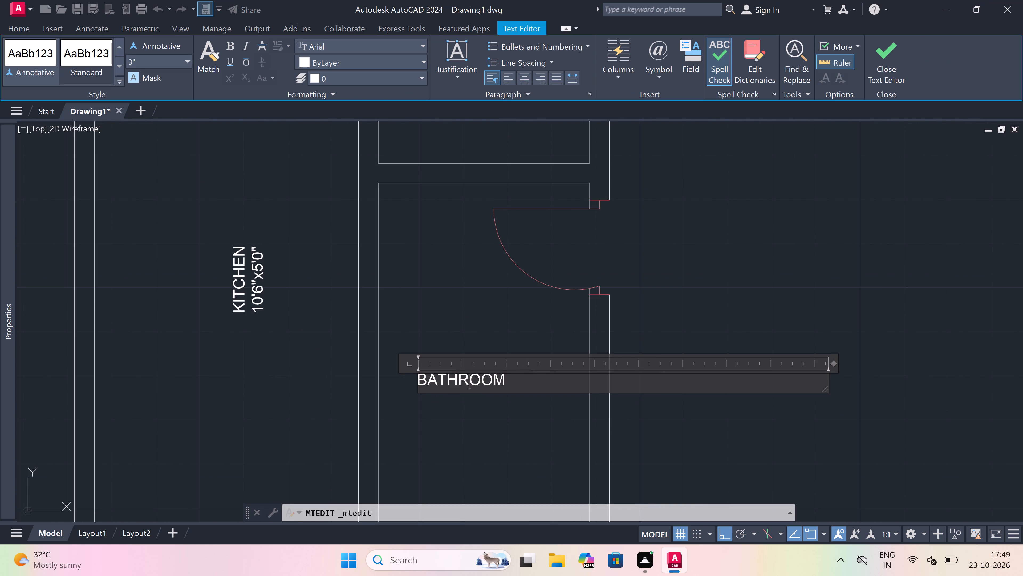
click(522, 376)
key(BackSpace)
key(m)
key(Return)
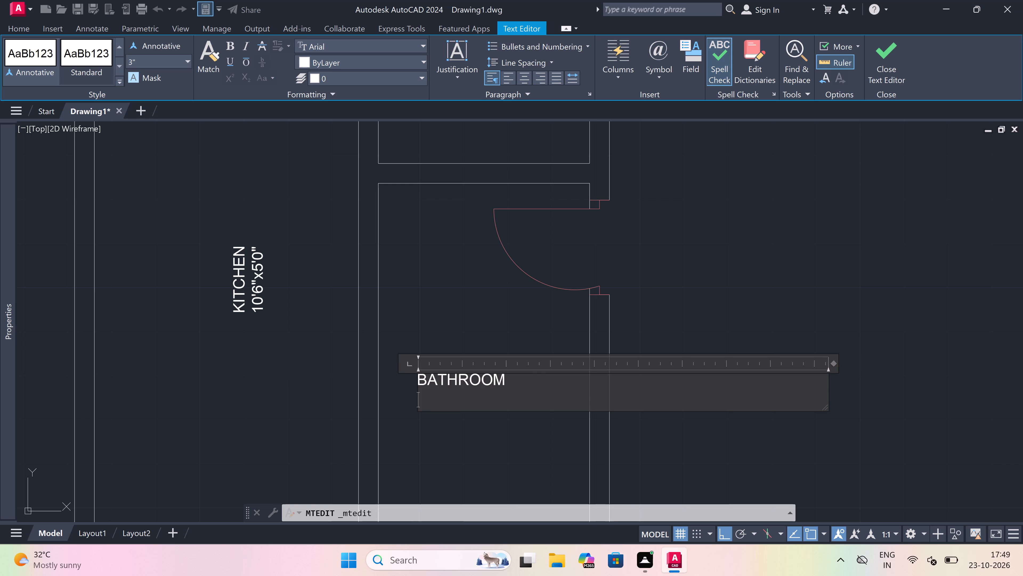
text(6')
key(6)
text("x)
text(4'0")
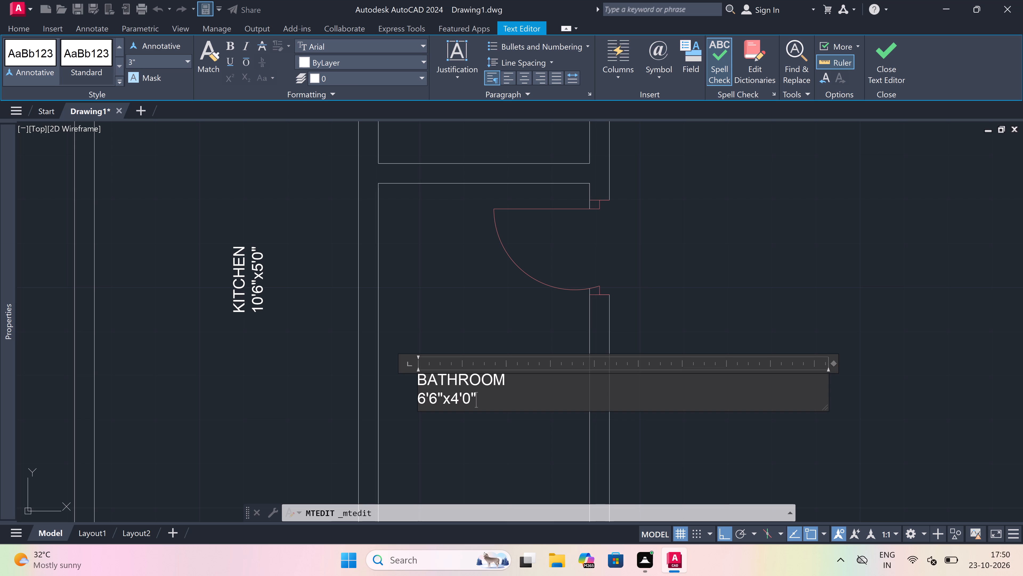
click(427, 279)
Add a second line reading 12'0"x10'6" to the BEDROOM label in the room directly east of the 6'6"x4'0" bathroom.
scroll(403, 300, down, 9)
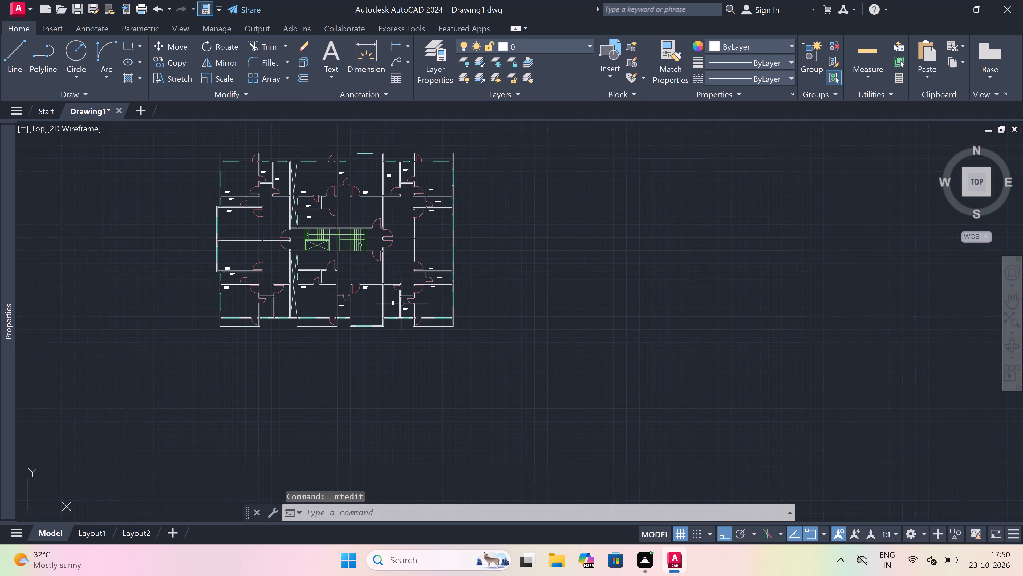
scroll(410, 295, up, 2)
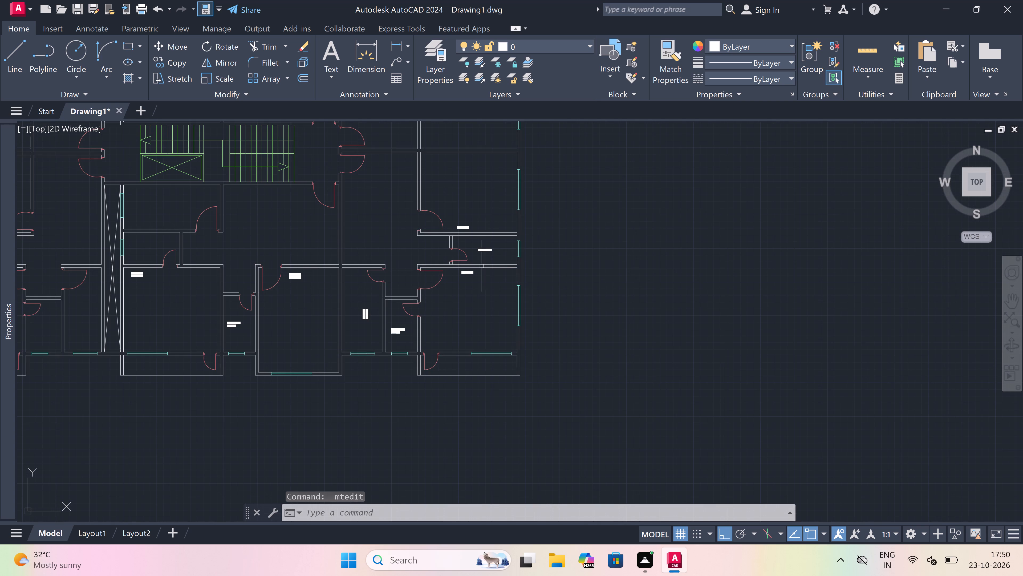
scroll(477, 271, up, 3)
scroll(421, 276, up, 2)
triple_click(421, 275)
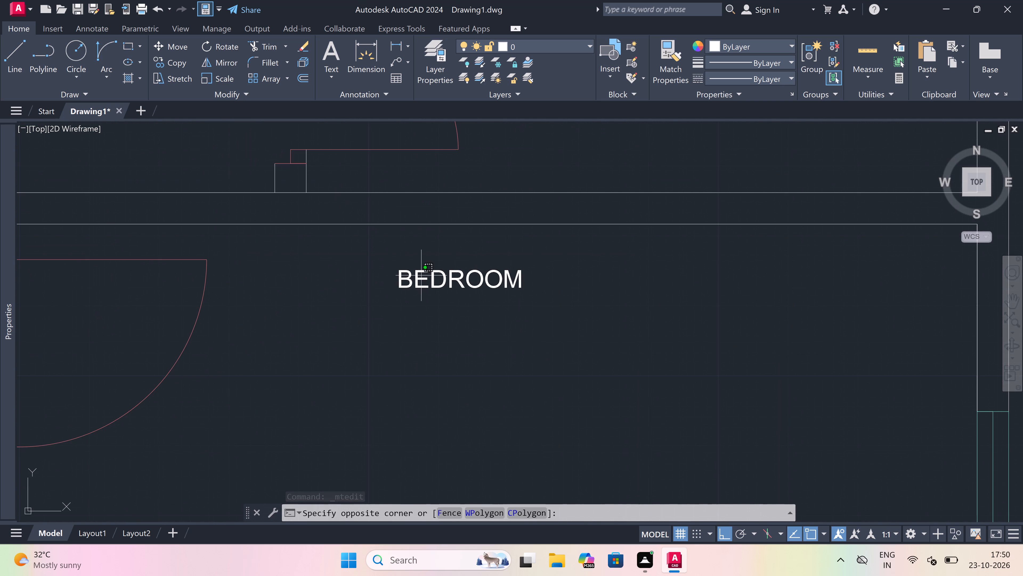
triple_click(416, 281)
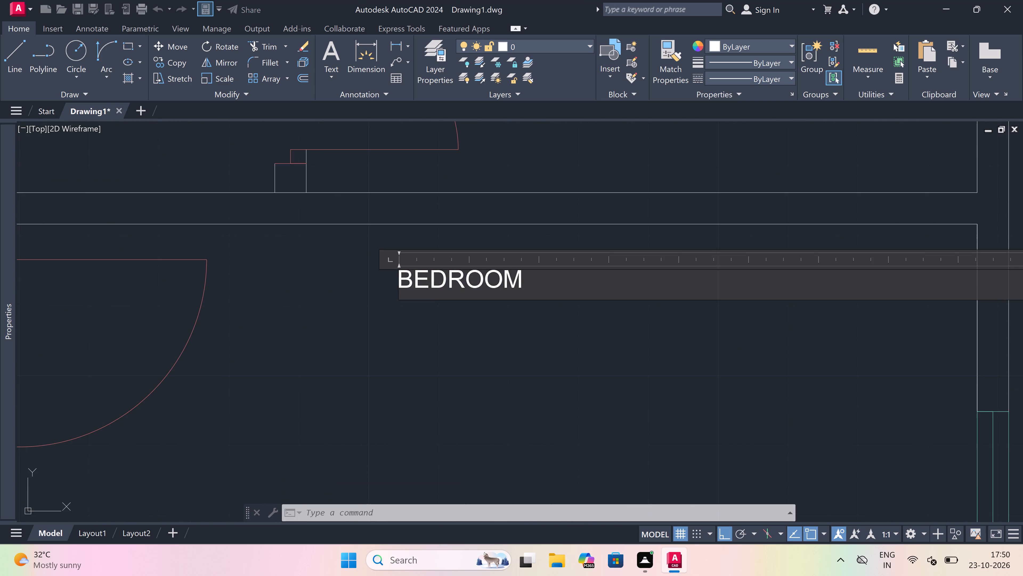
click(531, 289)
key(Return)
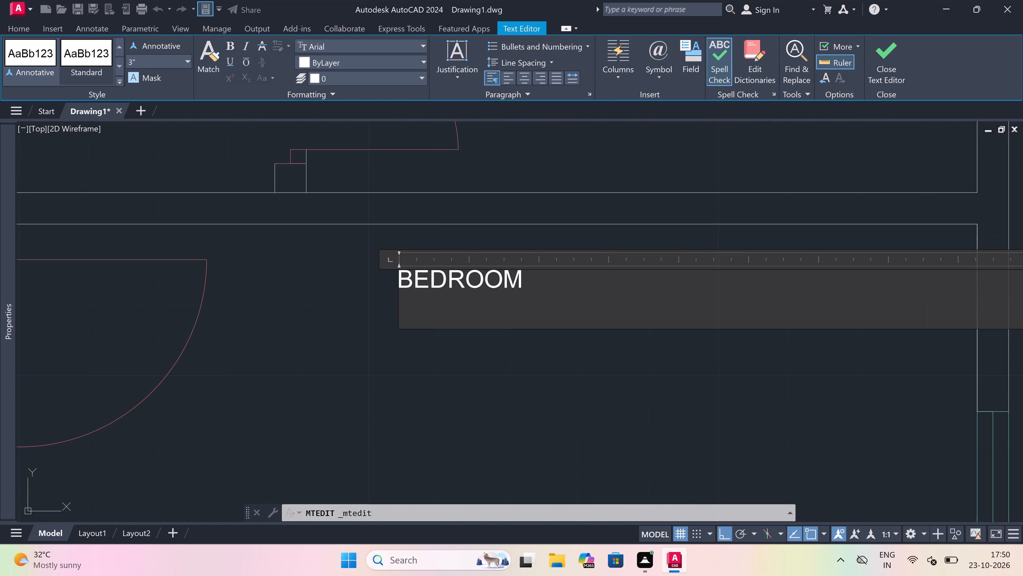
text(12'0"x)
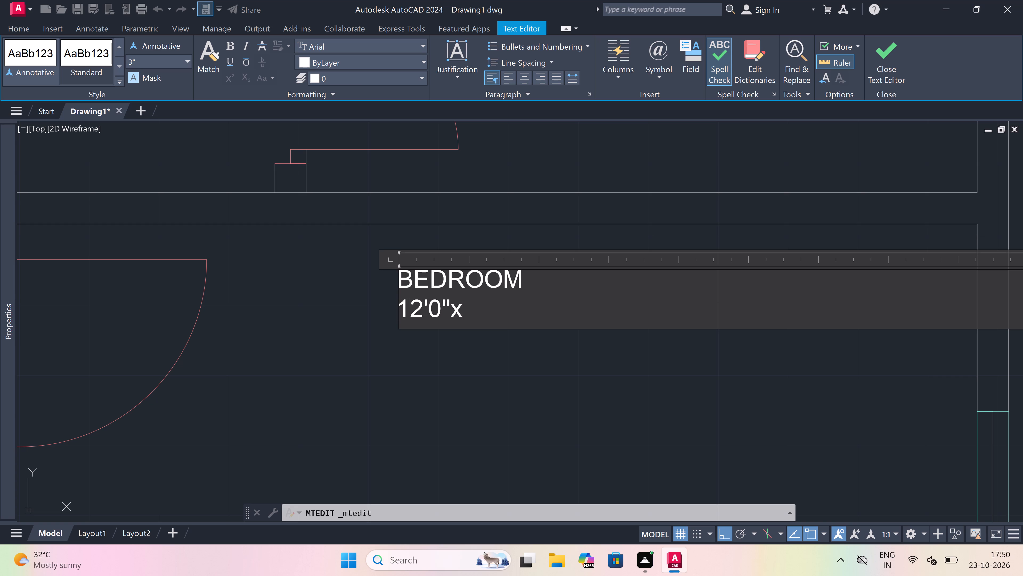
text(10')
key(6)
key(shift+quotedbl)
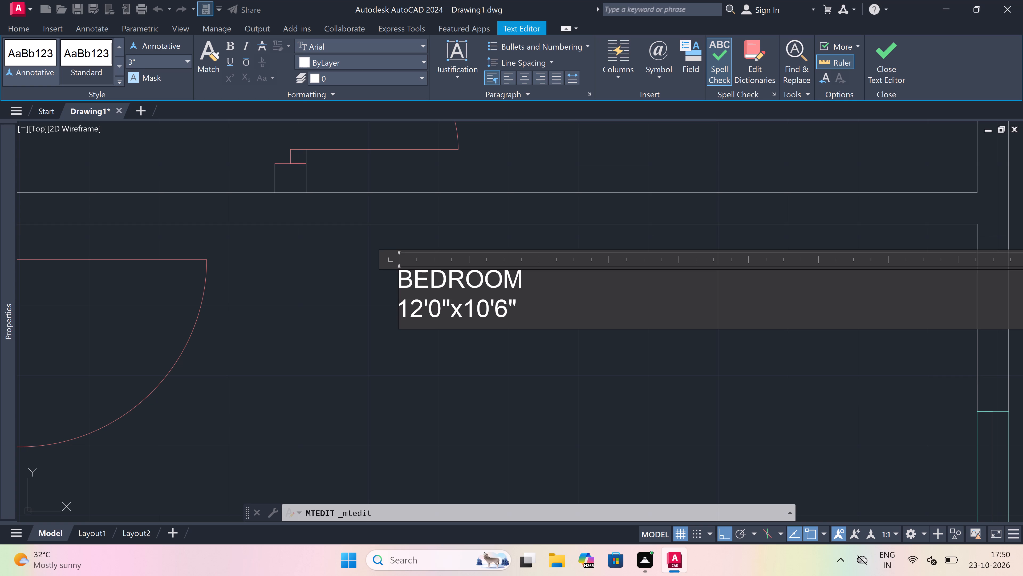
click(403, 369)
Add the multiline text VERANDAH in the narrow space directly south of the 12'0"x10'6" bedroom.
scroll(407, 354, down, 9)
scroll(371, 422, up, 2)
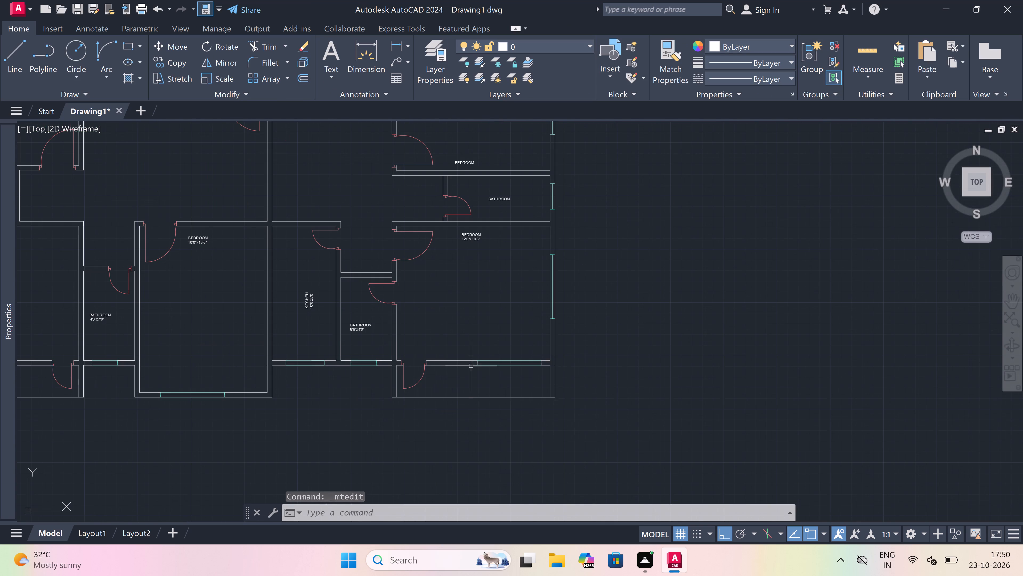
scroll(468, 377, up, 4)
scroll(467, 377, down, 1)
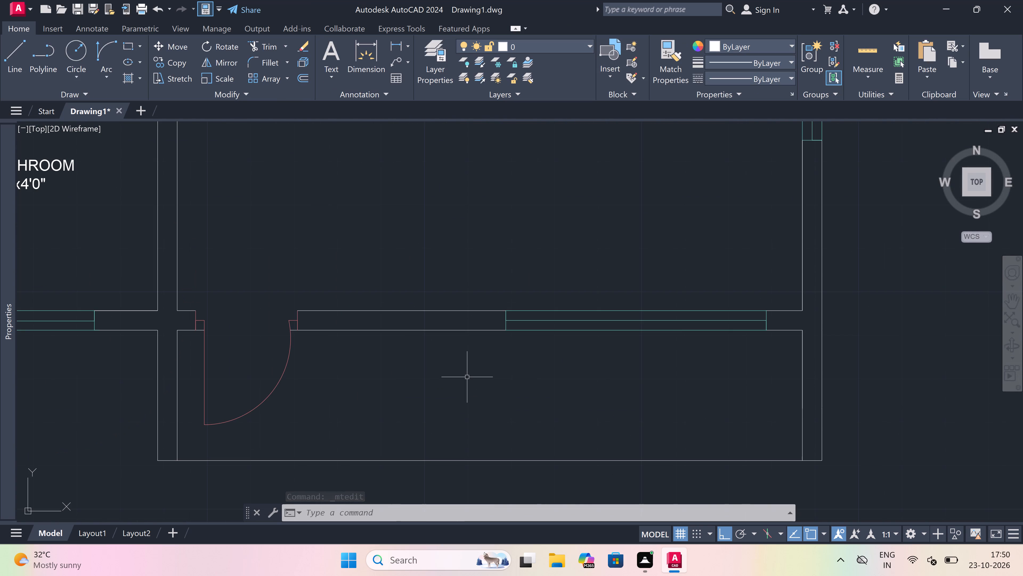
text(mt)
key(space)
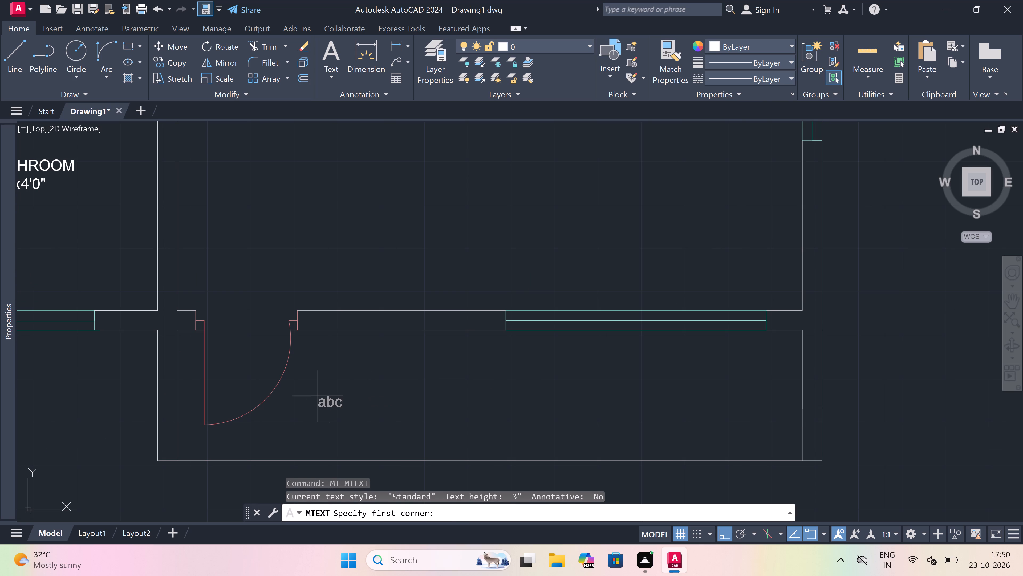
drag(348, 402, 404, 409)
click(878, 438)
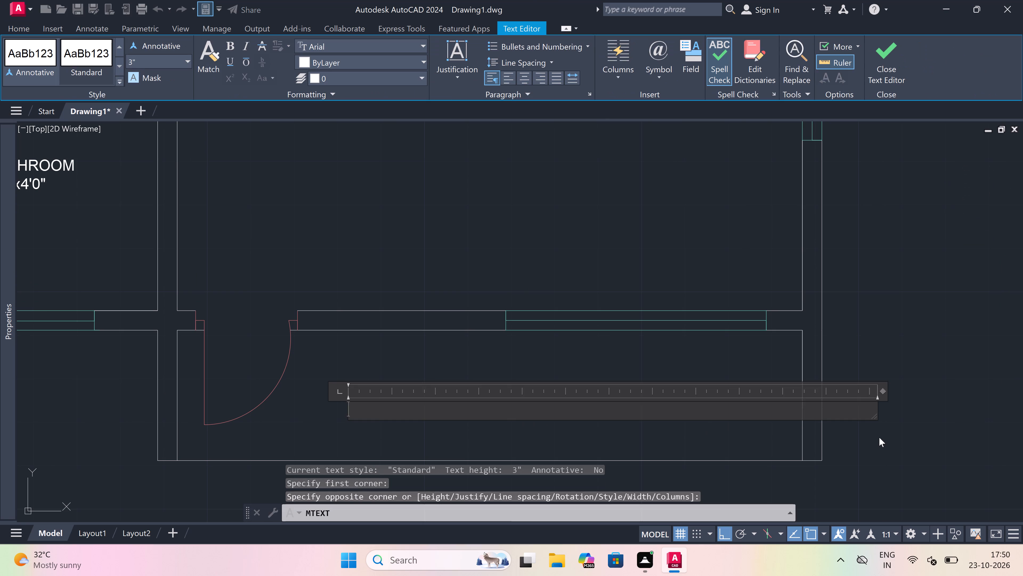
text(VERANDAH)
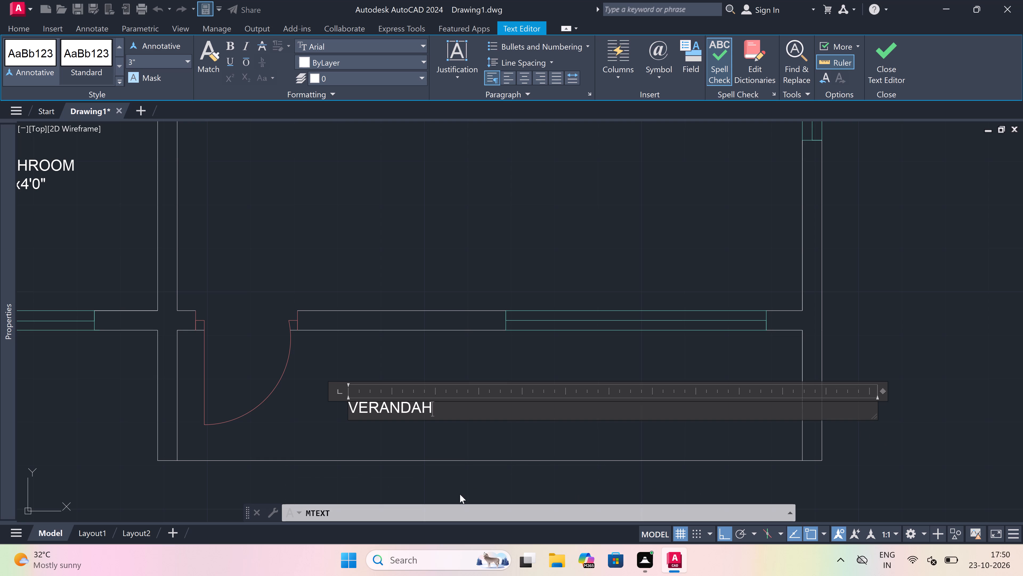
click(433, 439)
Add a second line reading 8'0"x3'7" to the BATHROOM label in the room directly north of the 12'0"x10'6" bedroom.
scroll(433, 437, down, 5)
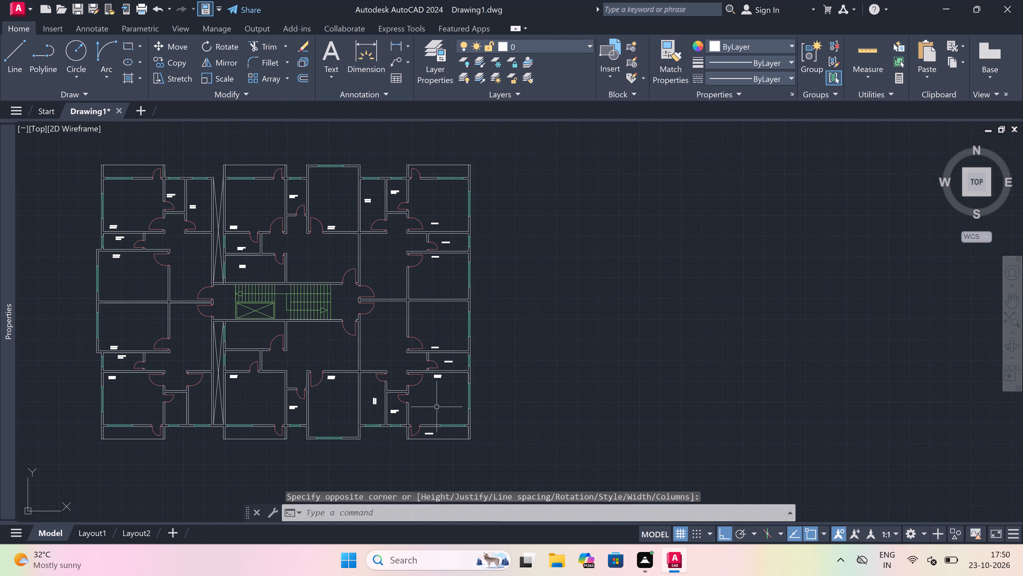
scroll(440, 352, up, 4)
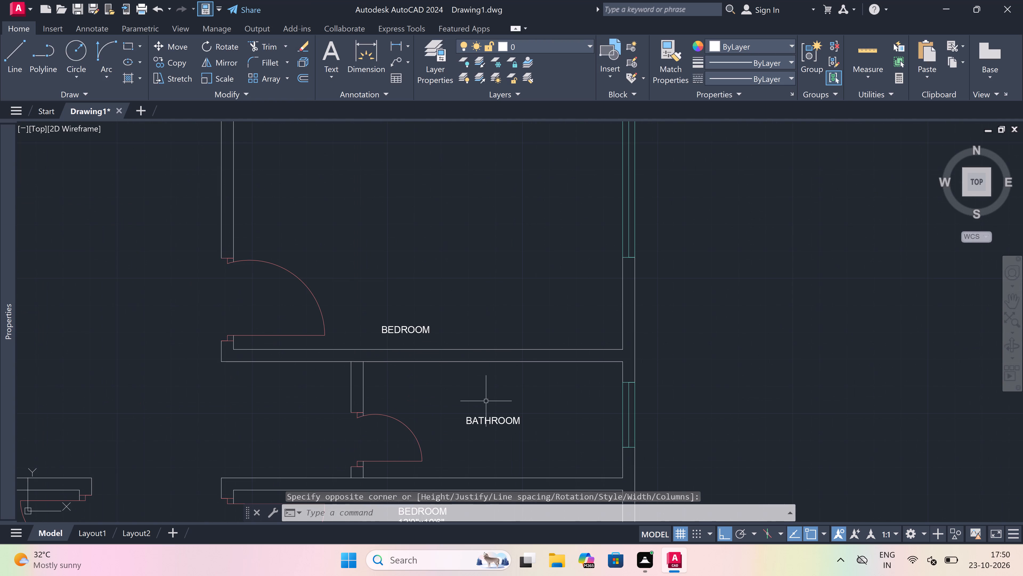
triple_click(492, 418)
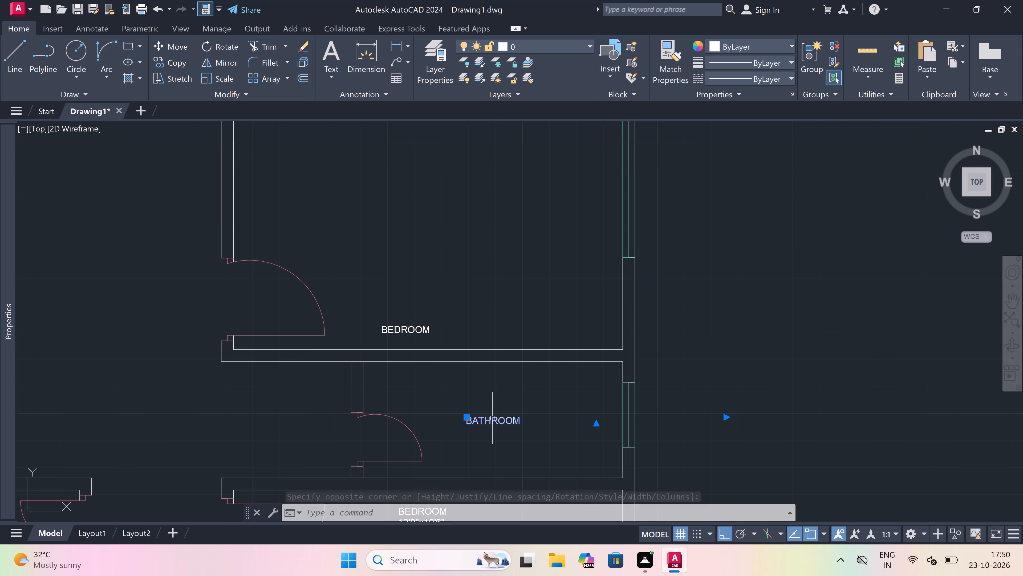
scroll(479, 443, up, 3)
click(588, 387)
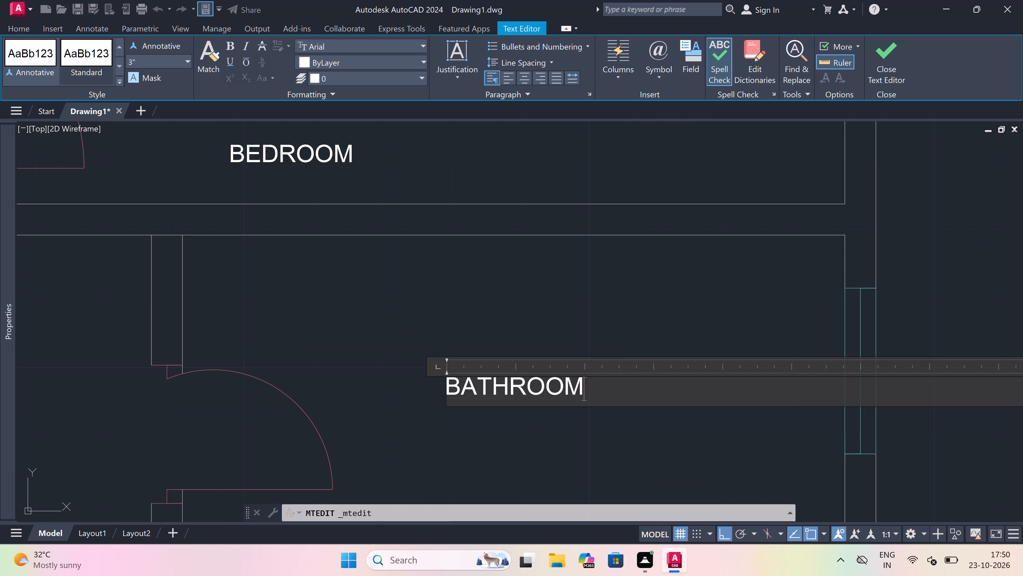
key(Return)
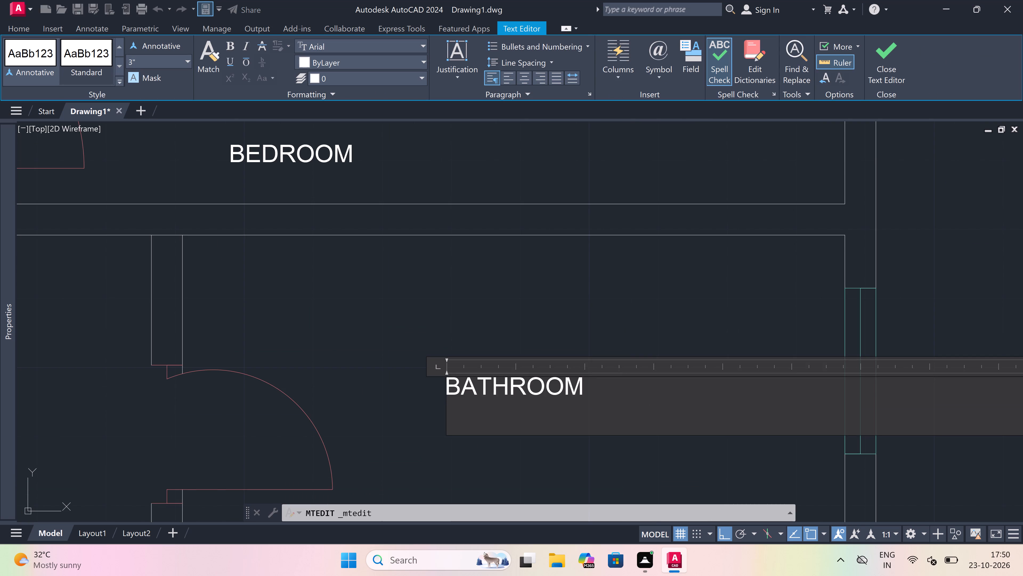
text(8'0)
text("x)
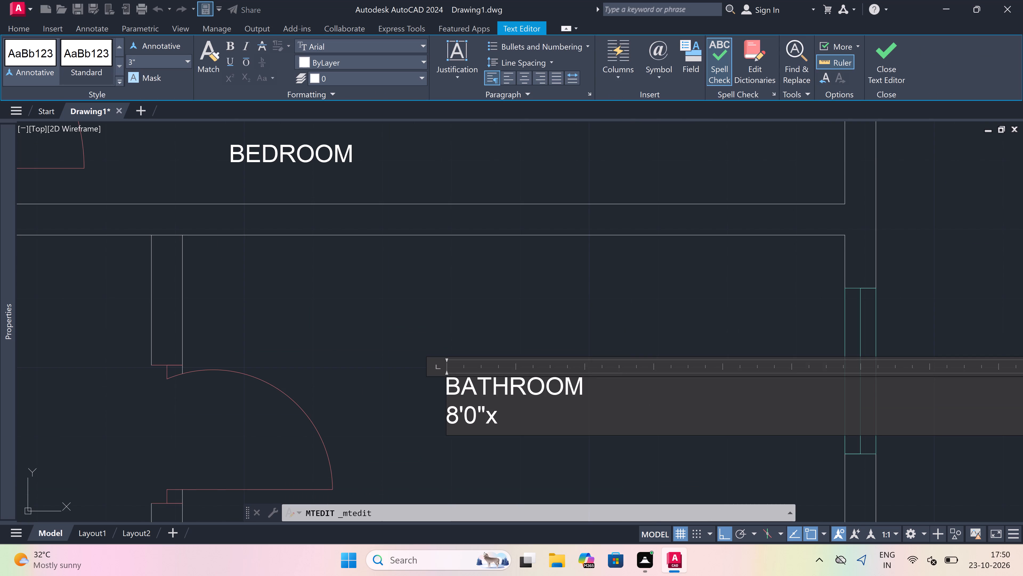
text(3'7)
key(shift+quotedbl)
drag(389, 391, 412, 391)
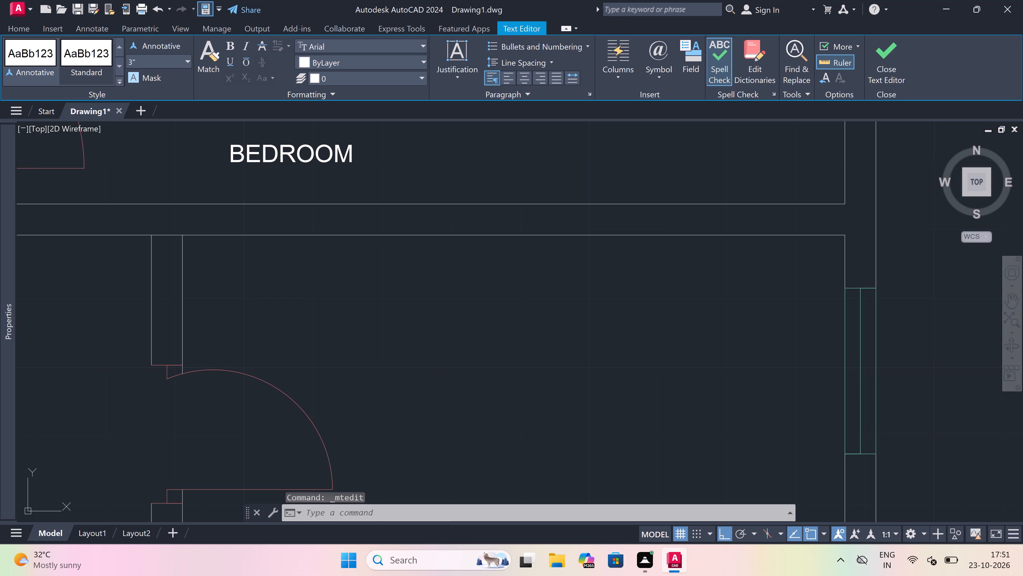
Add a second line reading 13'0"x10'0" to the BEDROOM label in the room directly north of the 8'0"x3'7" bathroom.
scroll(448, 385, down, 4)
scroll(412, 328, up, 2)
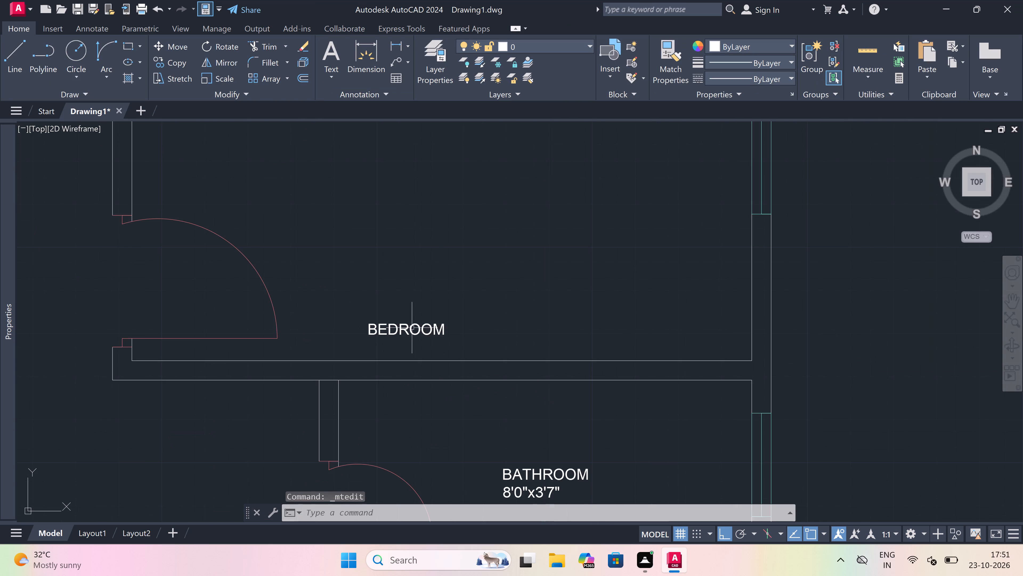
triple_click(412, 327)
scroll(389, 327, up, 3)
click(571, 329)
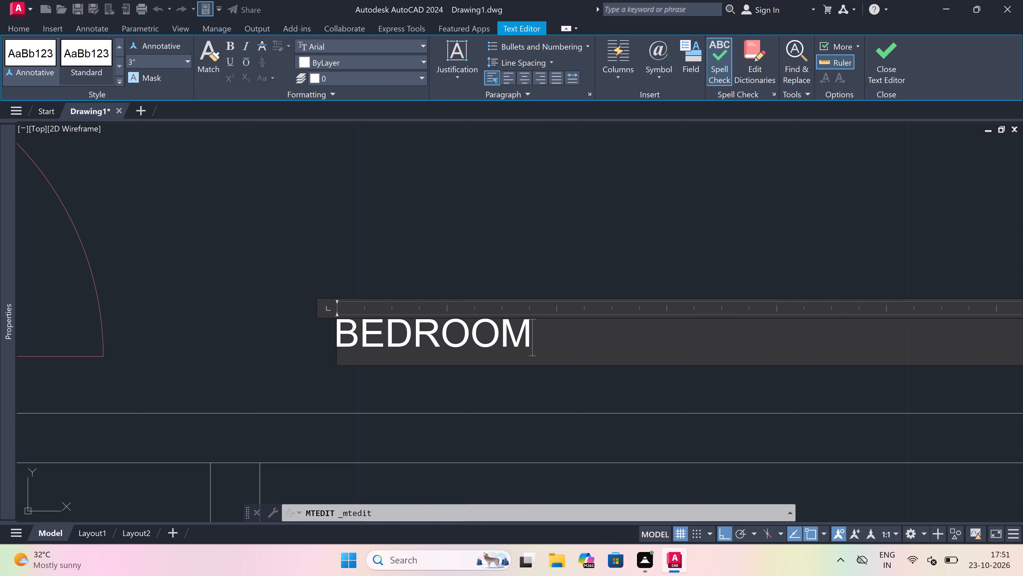
key(Return)
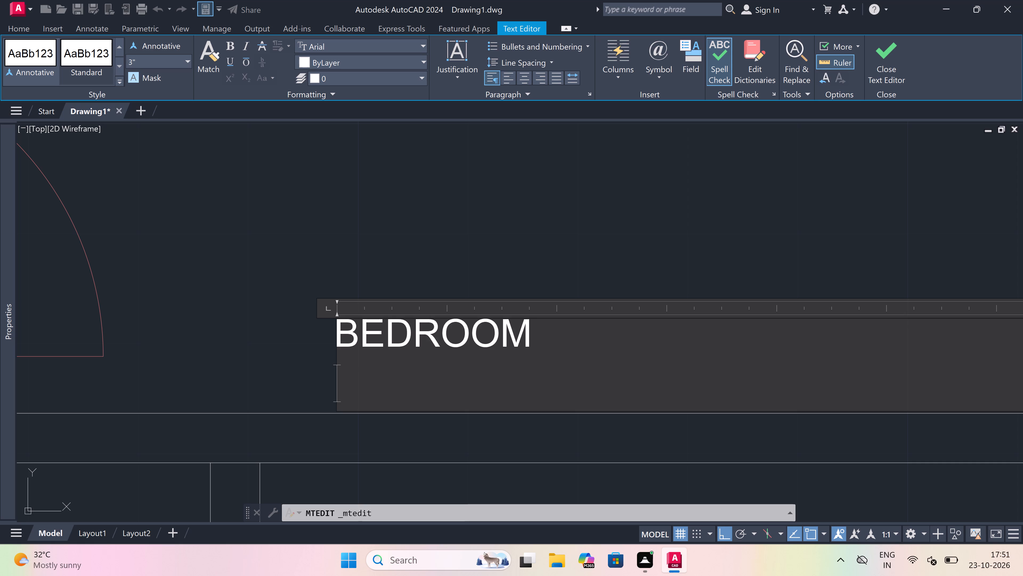
scroll(570, 329, down, 5)
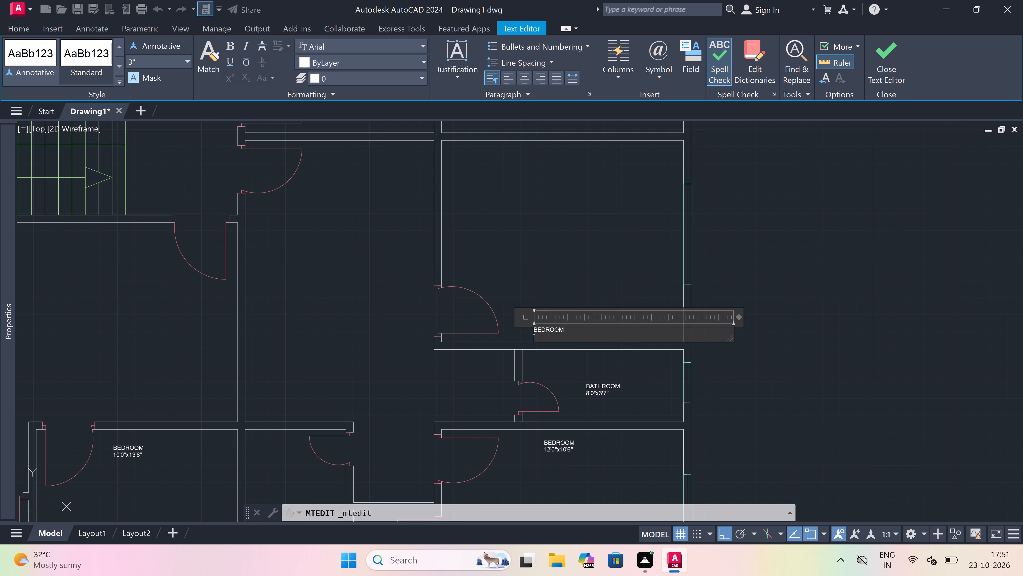
scroll(570, 329, up, 4)
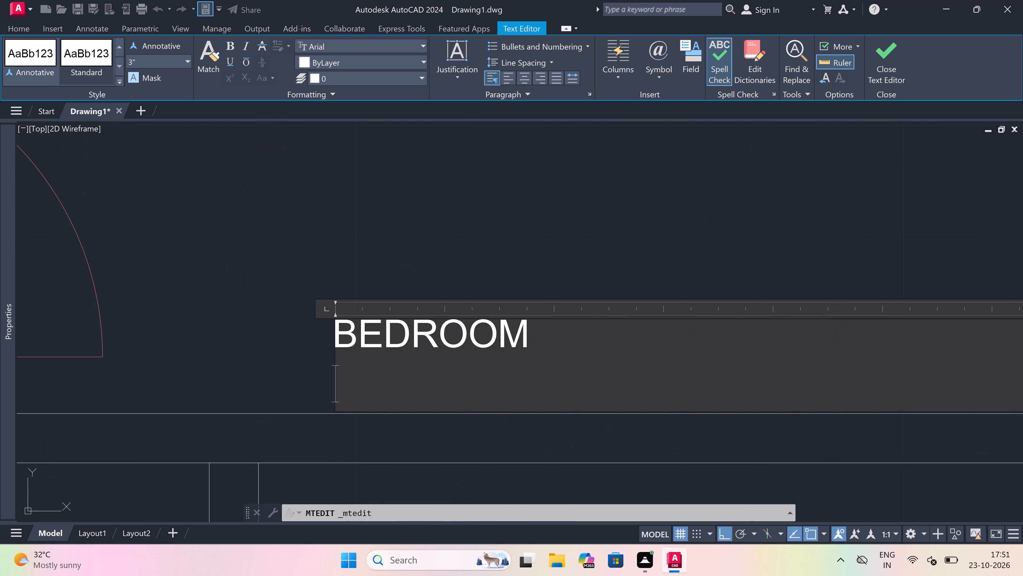
key(1)
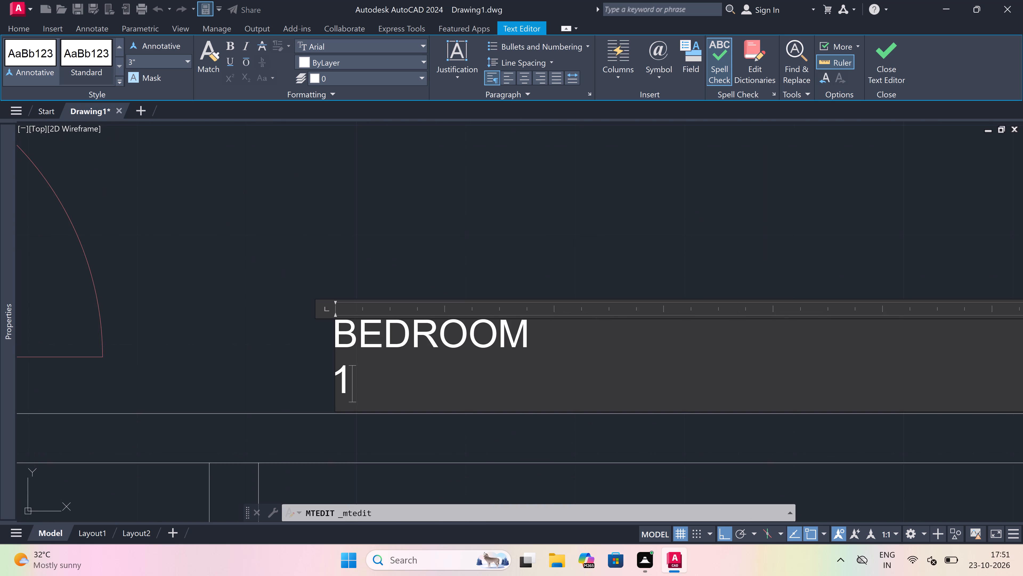
key(3)
text('0"x)
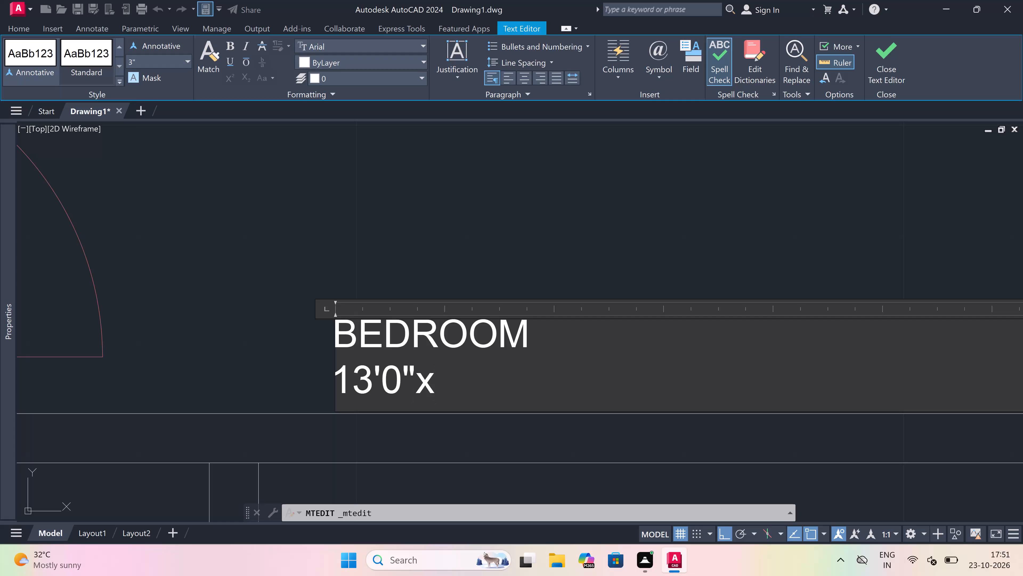
text(10'0)
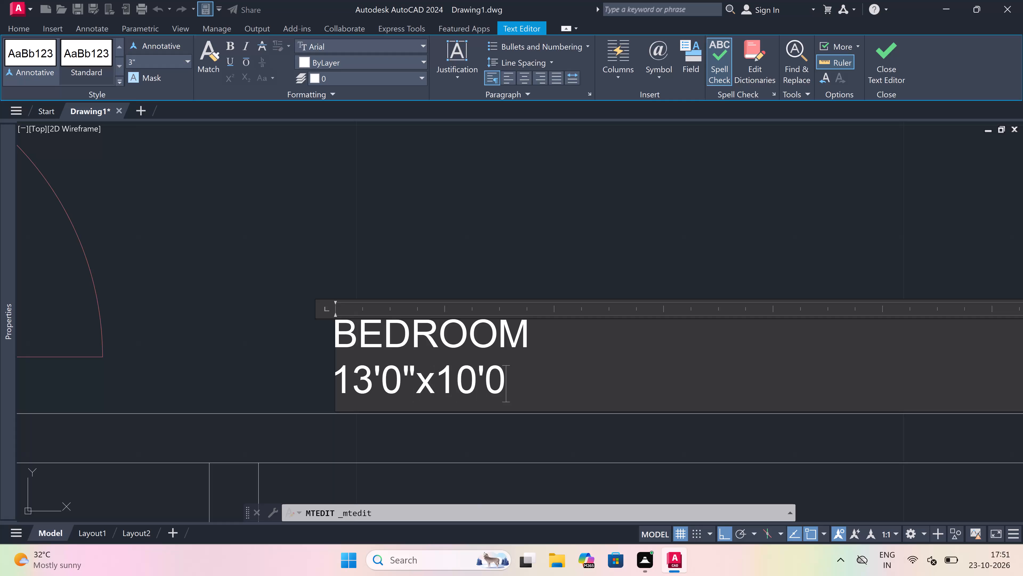
key(shift+quotedbl)
click(456, 222)
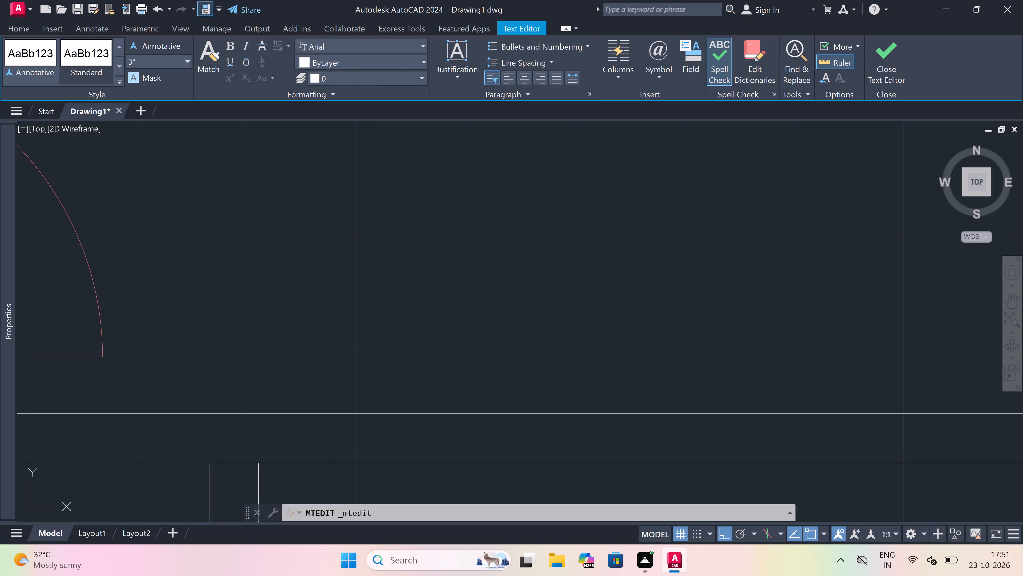
Add the multiline text DRAWING 10'5"x14'0" in the large open room directly west of the 13'0"x10'0" bedroom.
scroll(318, 276, down, 9)
scroll(279, 277, up, 3)
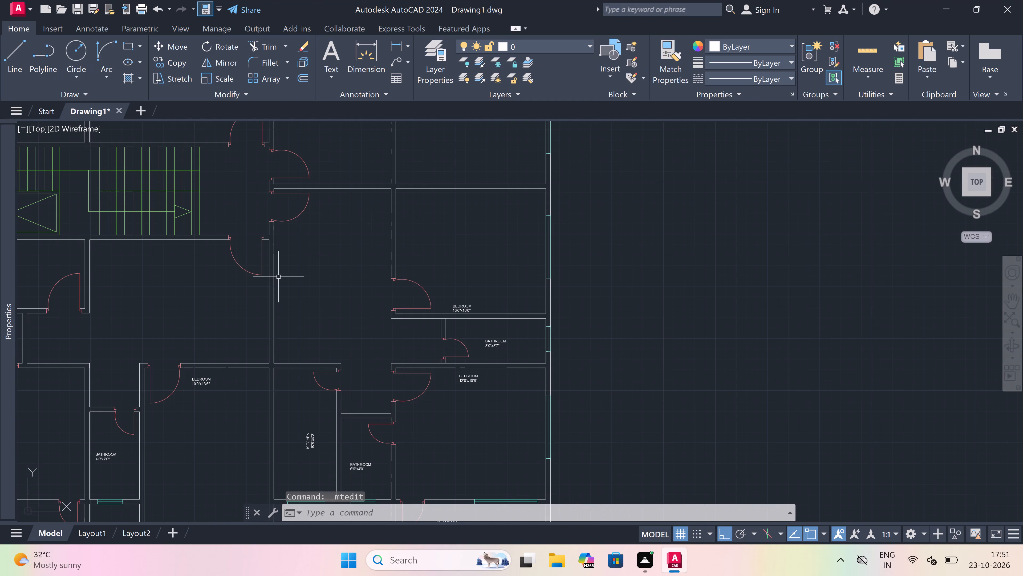
scroll(278, 277, down, 1)
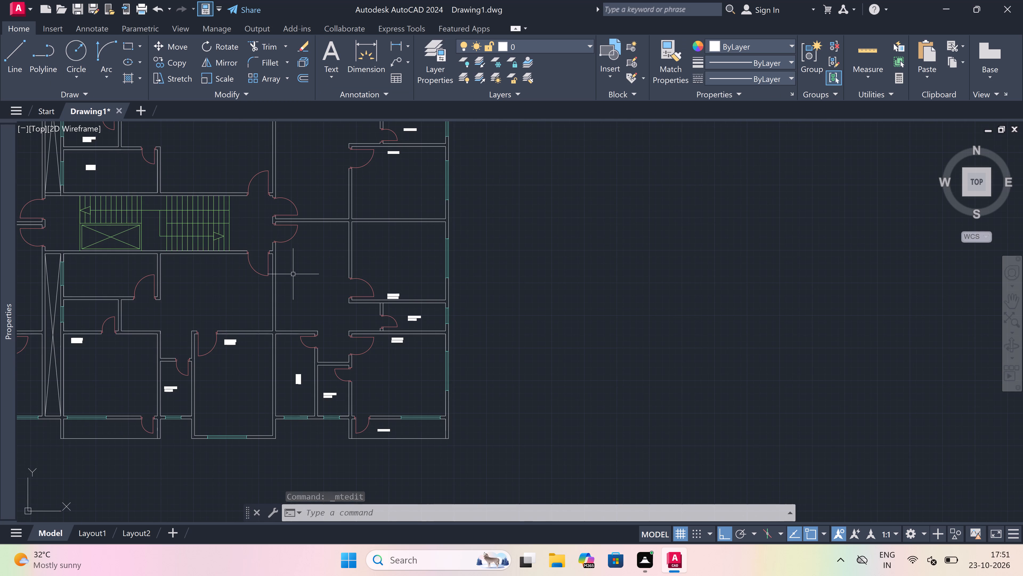
scroll(293, 274, up, 1)
text(mt)
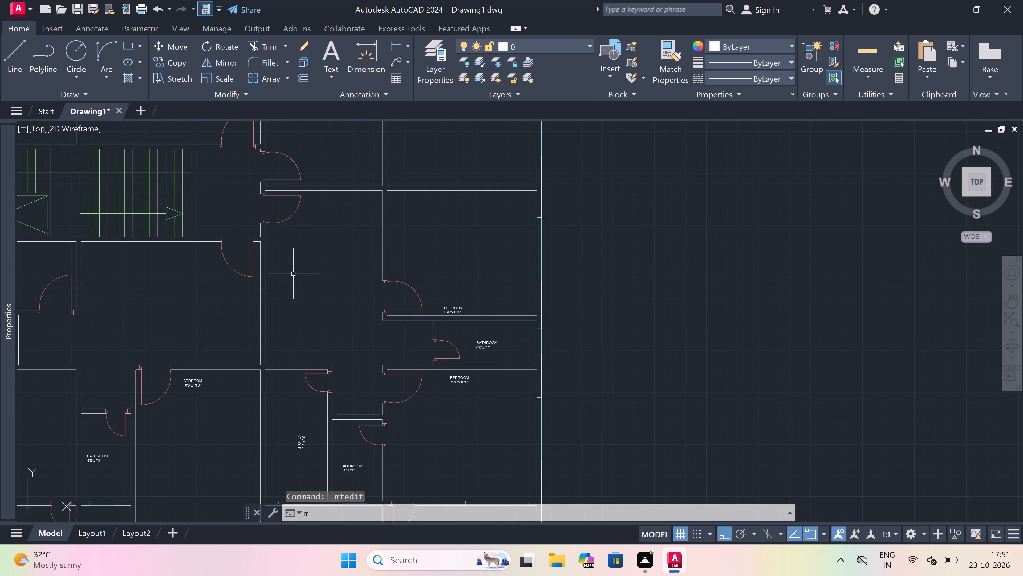
key(space)
scroll(293, 274, up, 2)
drag(267, 269, 298, 283)
click(740, 275)
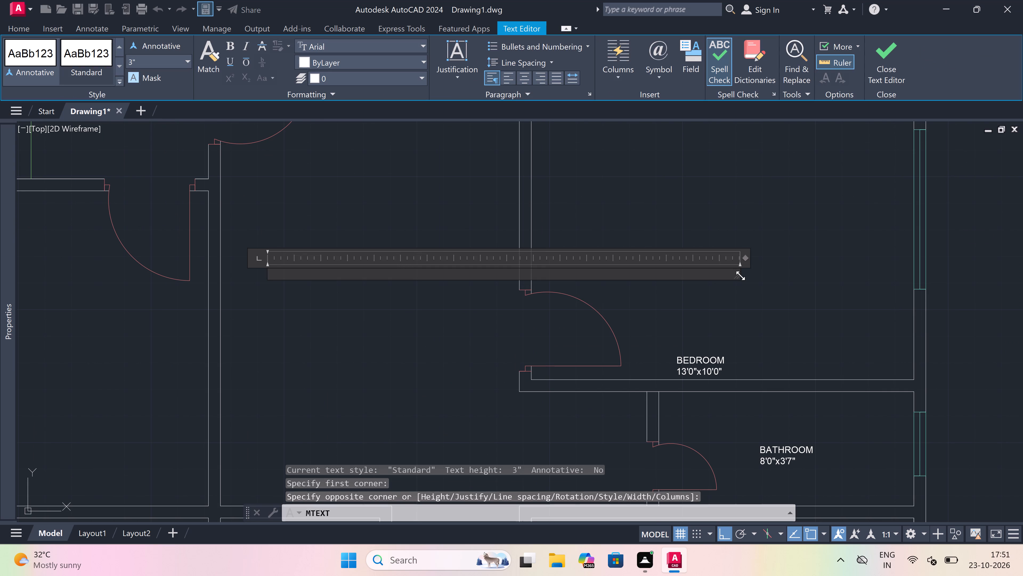
text(DR)
key(a)
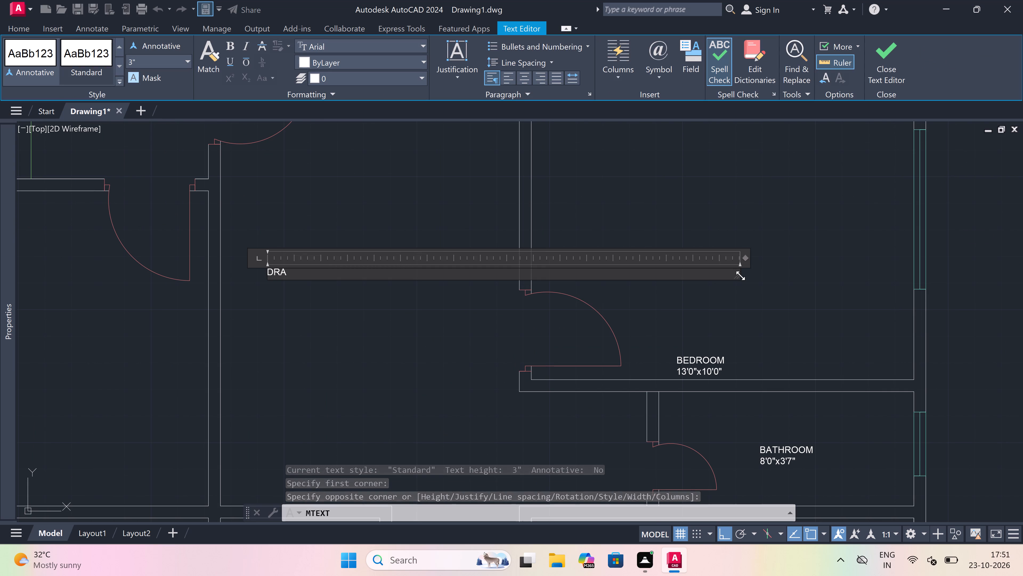
key(w)
text(ING)
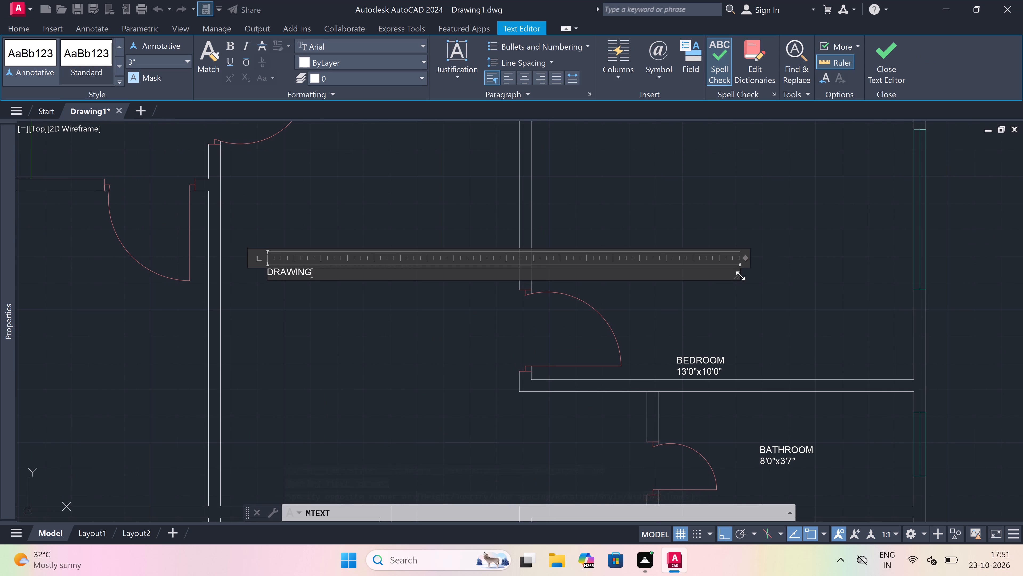
key(space)
text(10')
key(5)
text("x)
key(1)
text(4'0)
key(shift+quotedbl)
Break the new label after DRAWING so that 10'5"x14'0" forms its own second line.
click(312, 268)
click(312, 268)
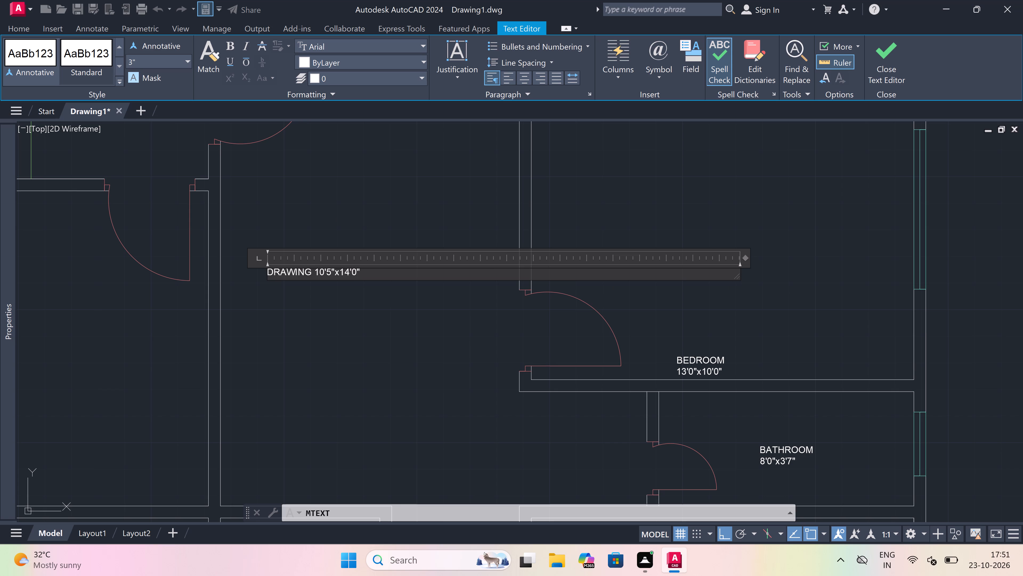
click(312, 276)
key(BackSpace)
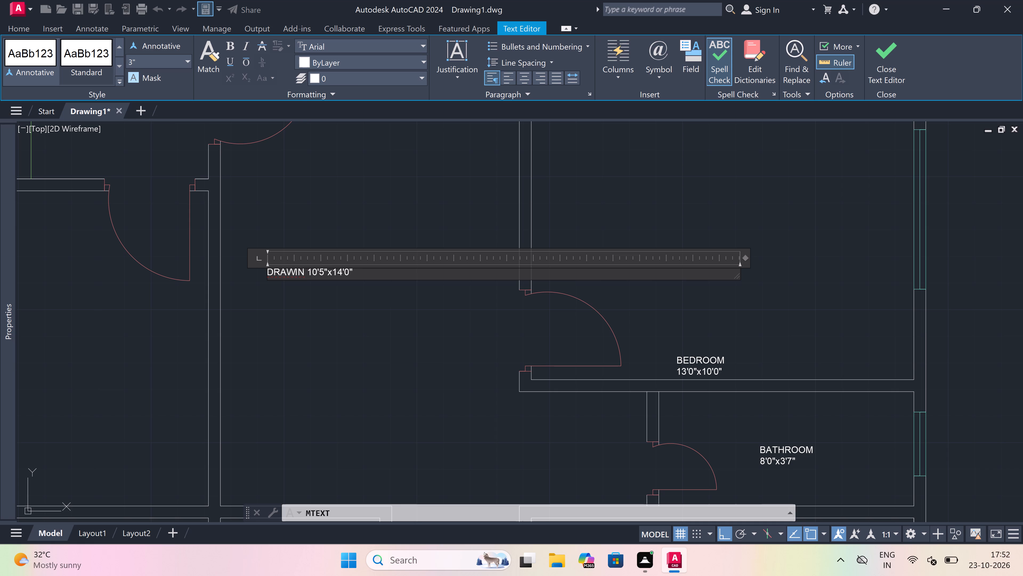
key(g)
key(BackSpace)
key(g)
key(Return)
click(316, 329)
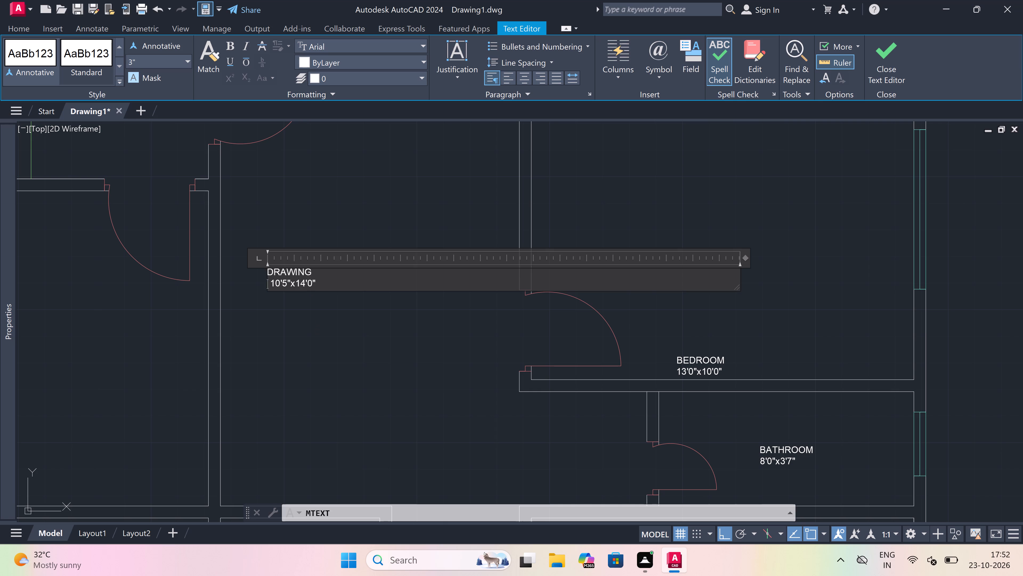
Copy the DRAWING 10'5"x14'0" label from the room southeast of the staircase into the matching room directly north of it.
scroll(328, 304, down, 6)
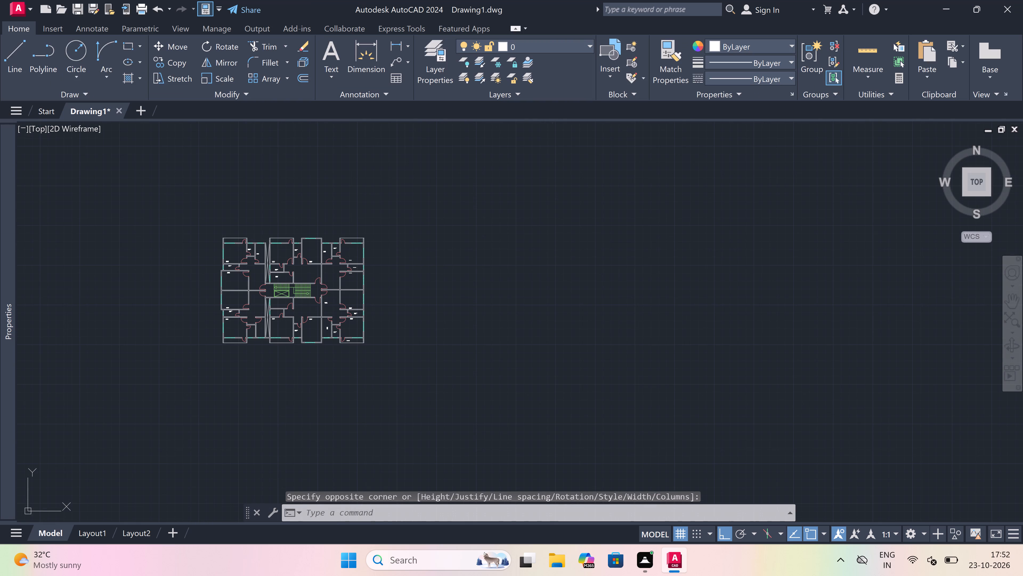
scroll(320, 298, up, 4)
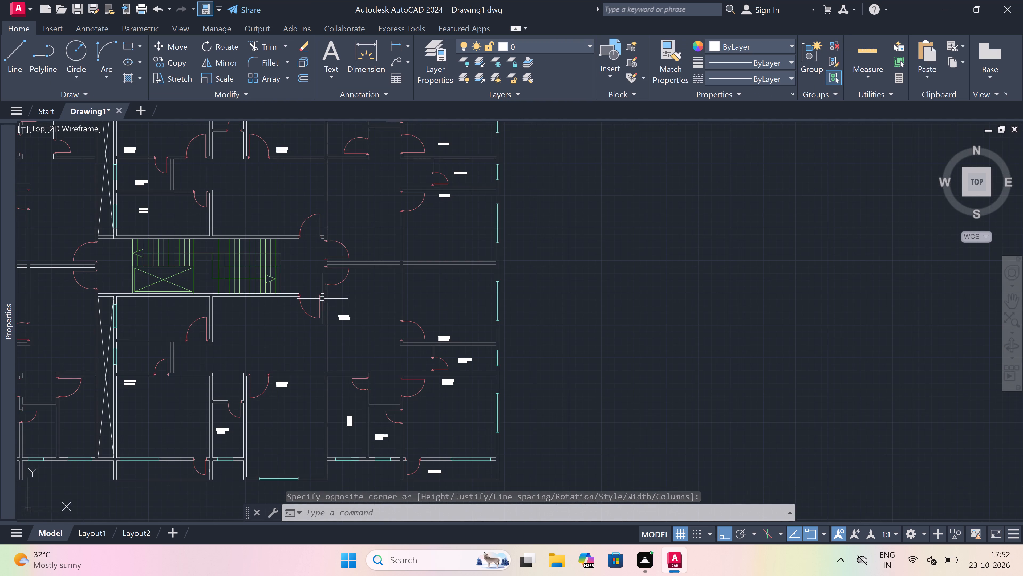
scroll(331, 316, up, 1)
scroll(331, 317, down, 3)
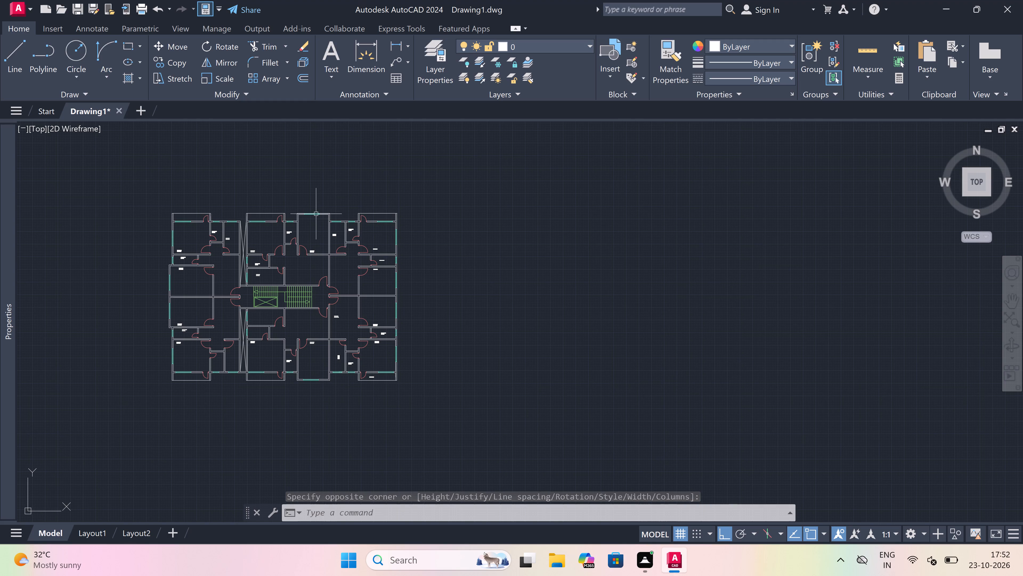
scroll(320, 259, up, 2)
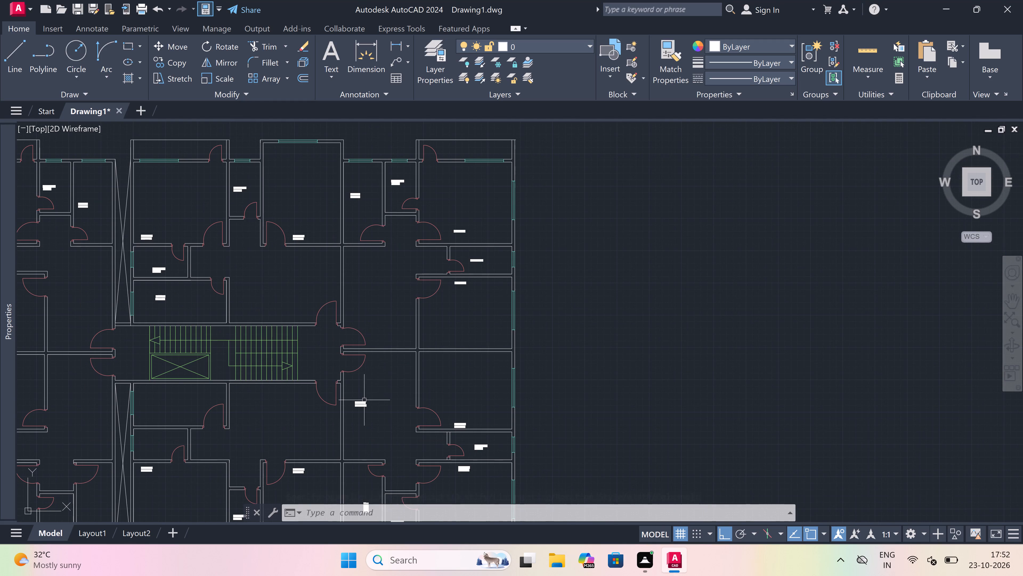
click(357, 404)
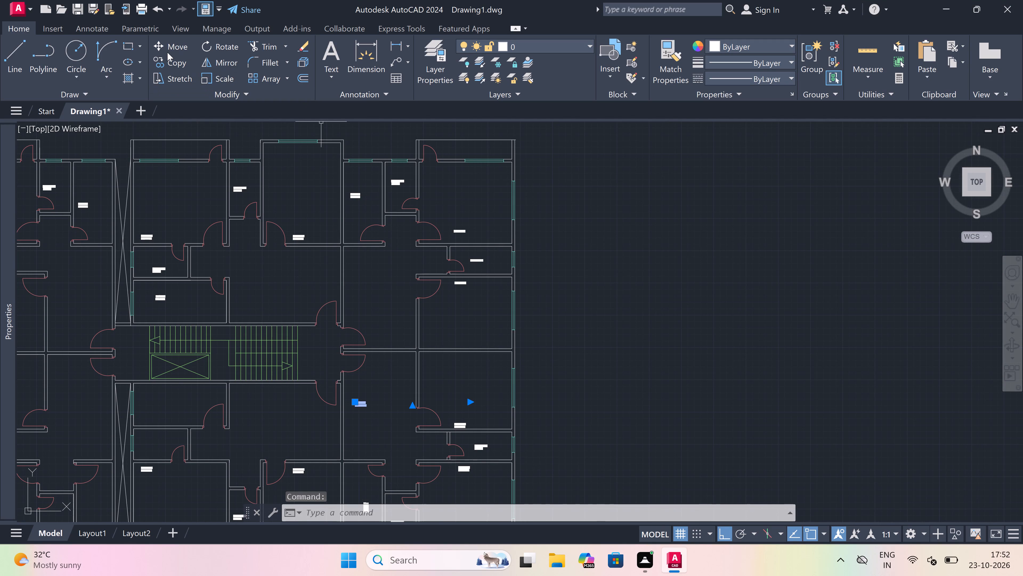
drag(172, 61, 176, 63)
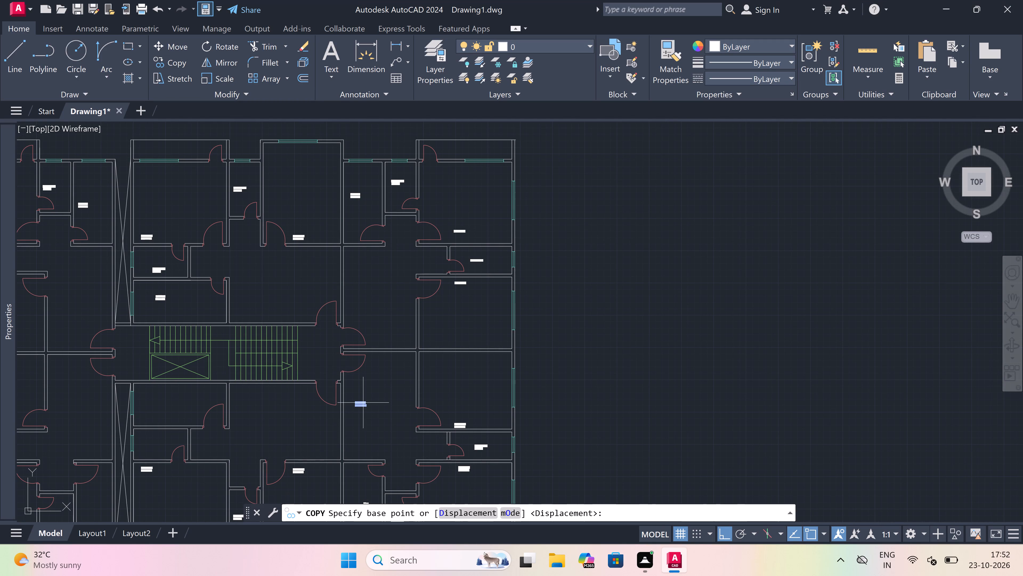
drag(360, 404, 362, 386)
click(363, 291)
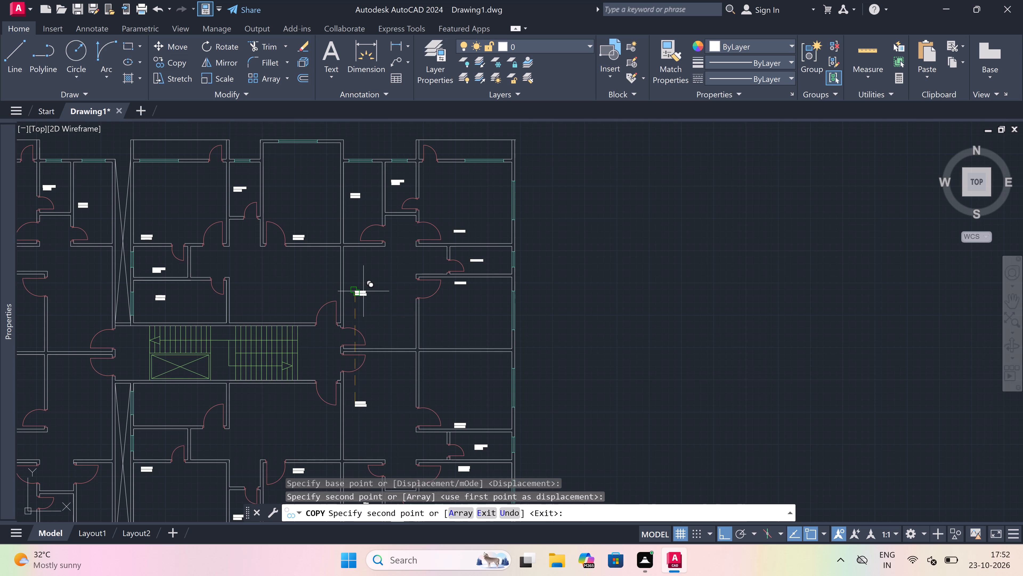
Place two more copies of the DRAWING 10'5"x14'0" label in the southern and northern drawing rooms west of the staircase, turning Ortho off for the northern one.
scroll(149, 276, down, 2)
scroll(90, 290, up, 2)
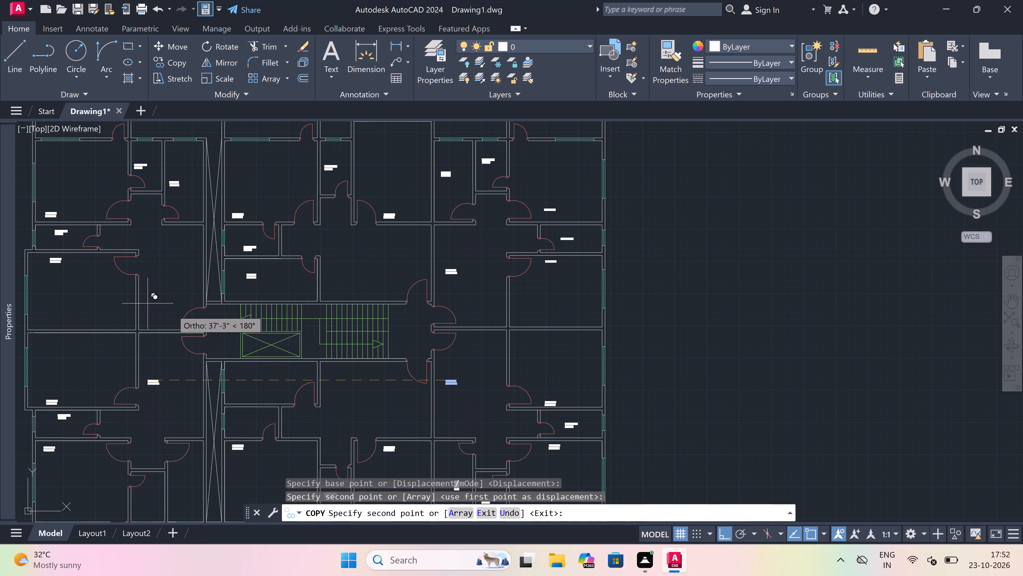
click(162, 311)
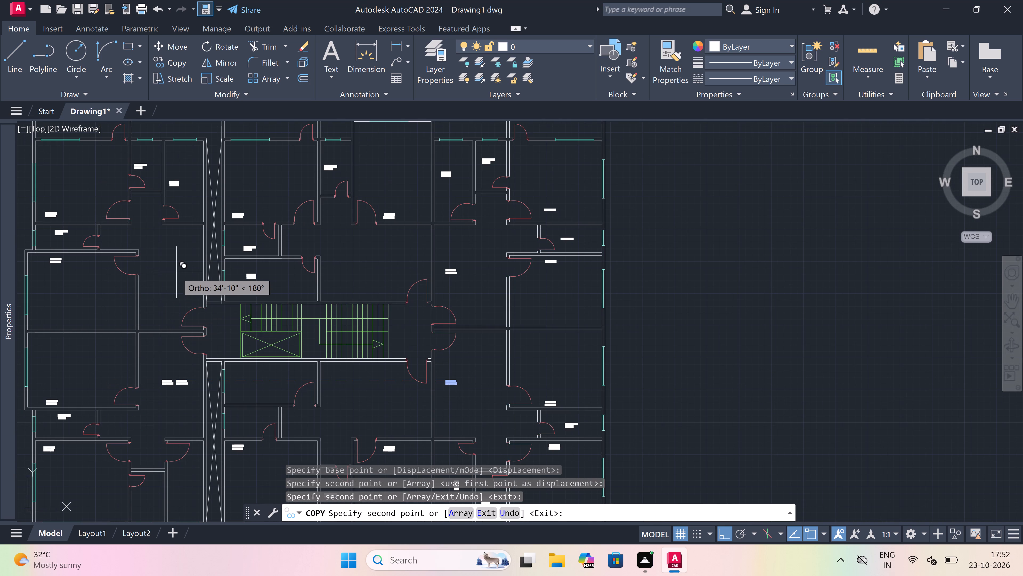
key(F8)
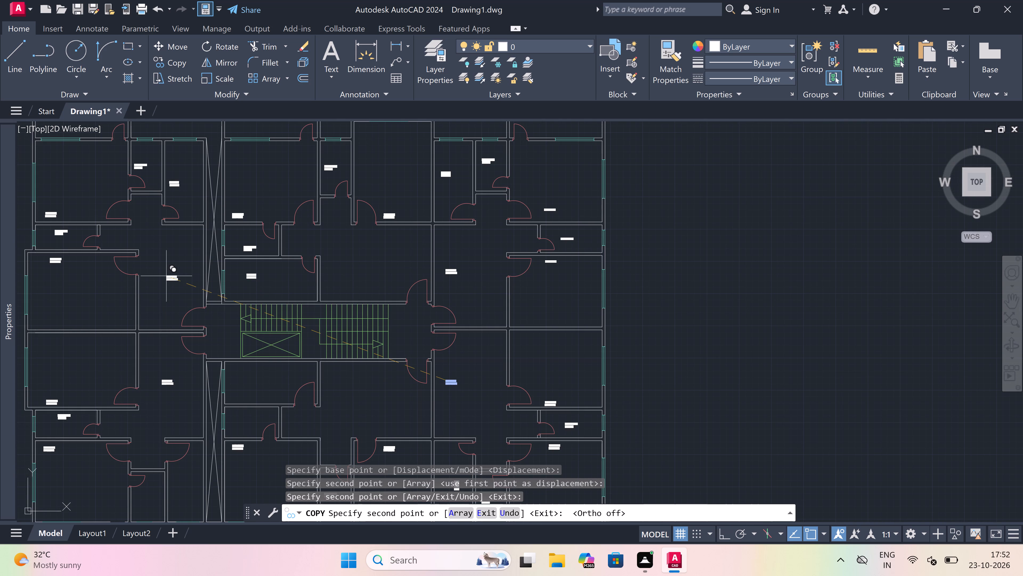
click(164, 277)
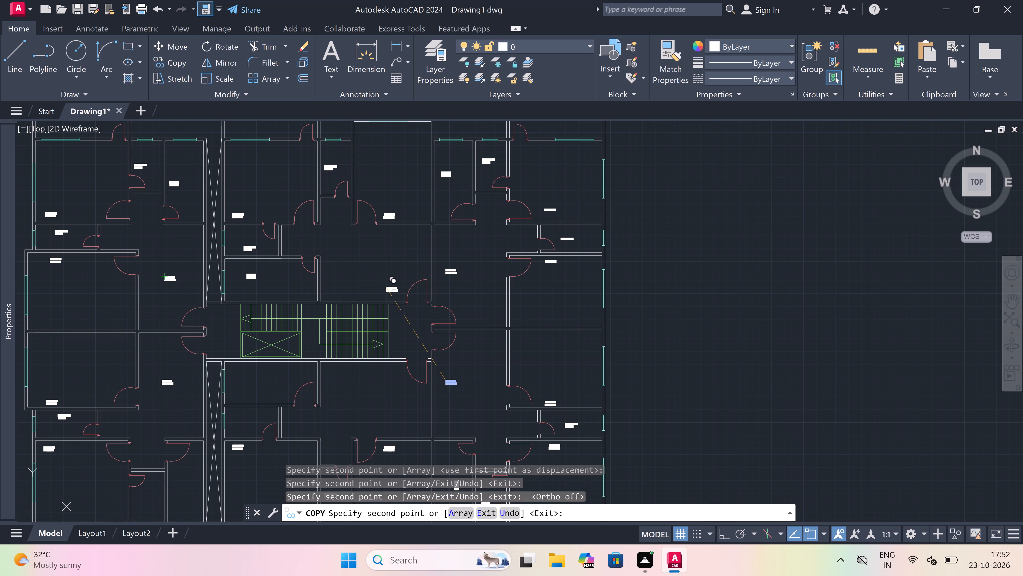
key(Escape)
Add the two-line multiline text DRAWING / 14'5"x9'8" in the open room north of the staircase, east of the 12'0"x5'6" kitchen.
text(MT)
key(space)
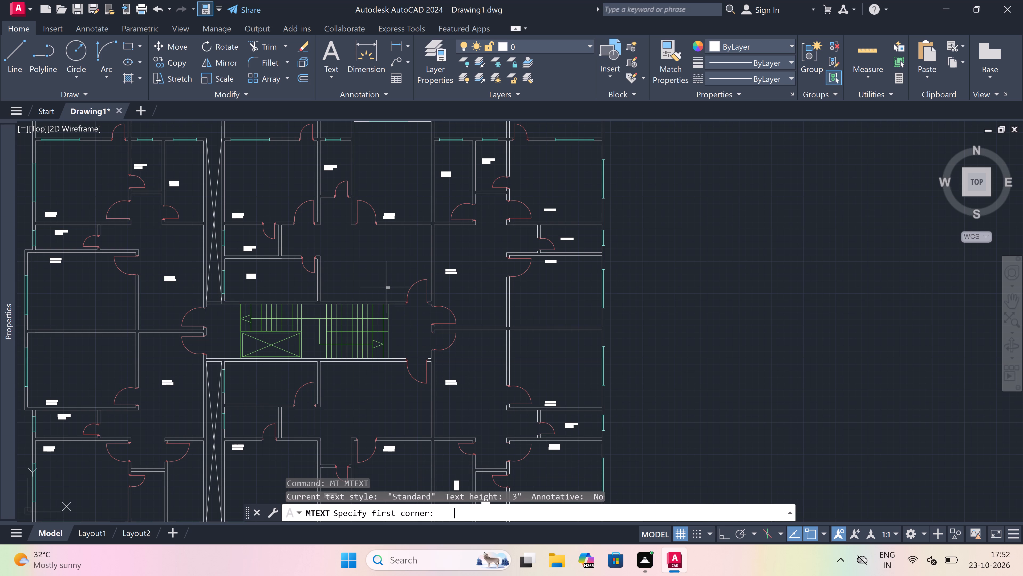
scroll(379, 256, up, 2)
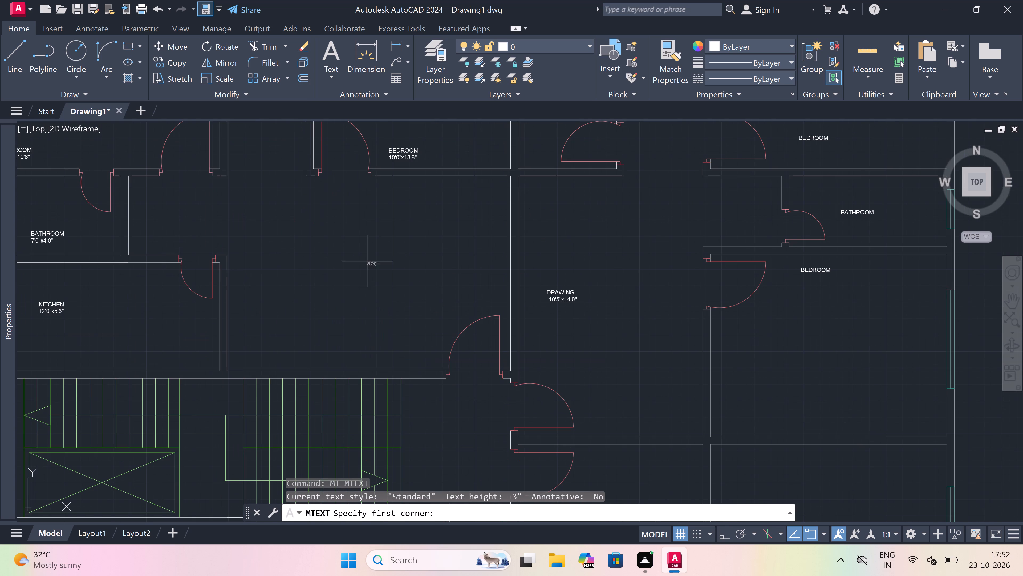
scroll(360, 263, up, 1)
drag(254, 289, 265, 289)
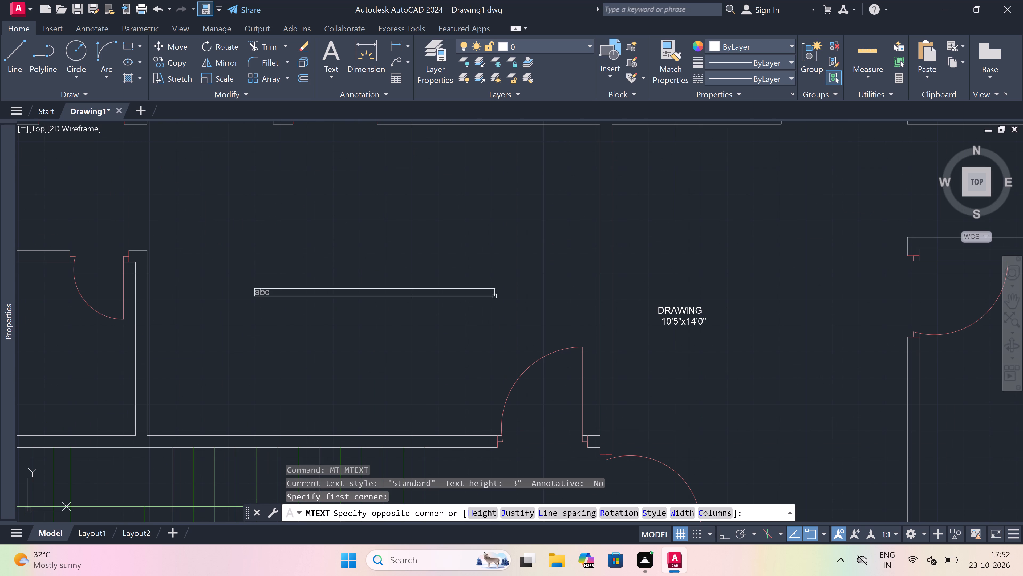
click(547, 304)
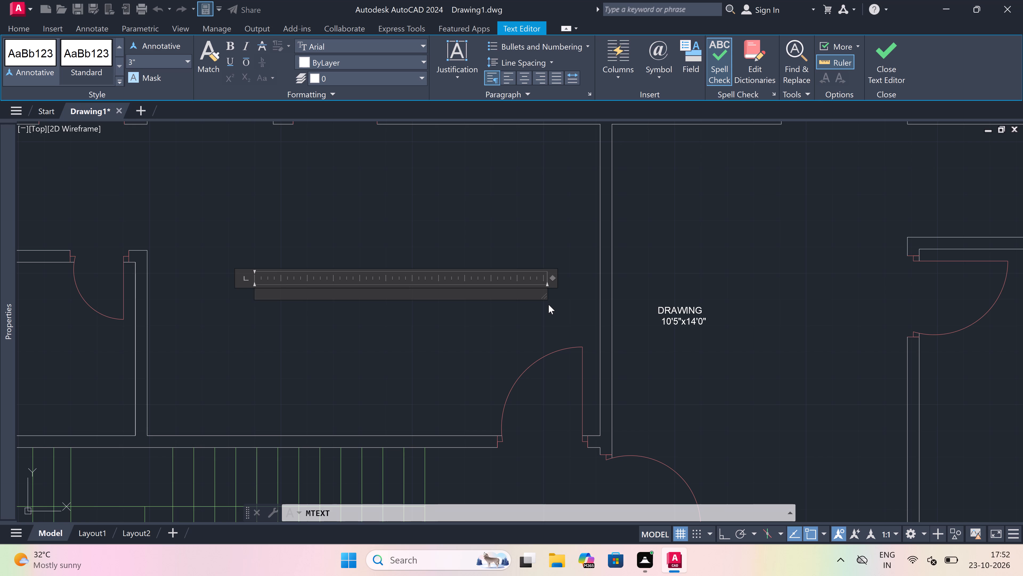
text(DRAWING)
key(space)
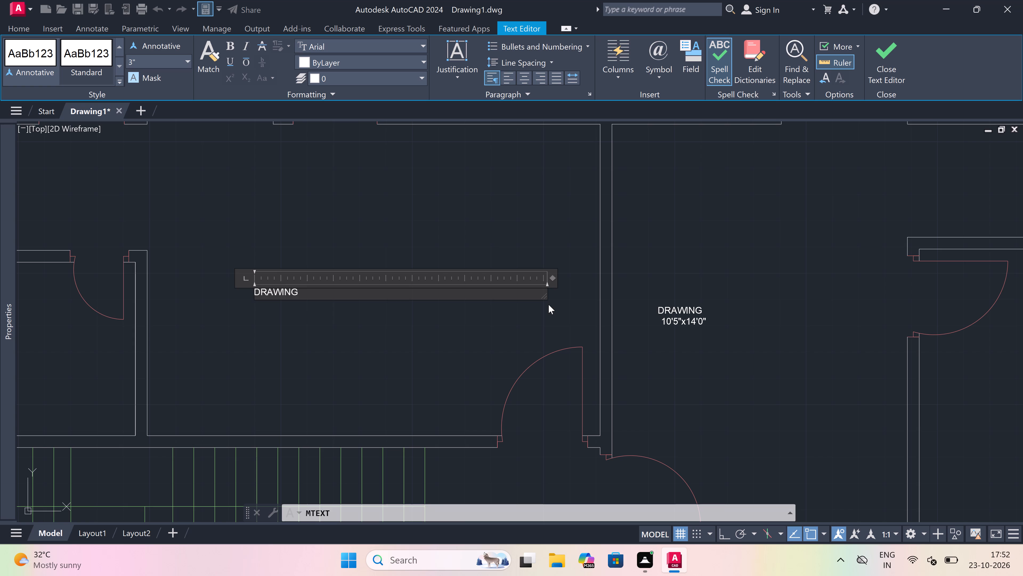
key(Return)
text(14)
text('5)
text(9'8")
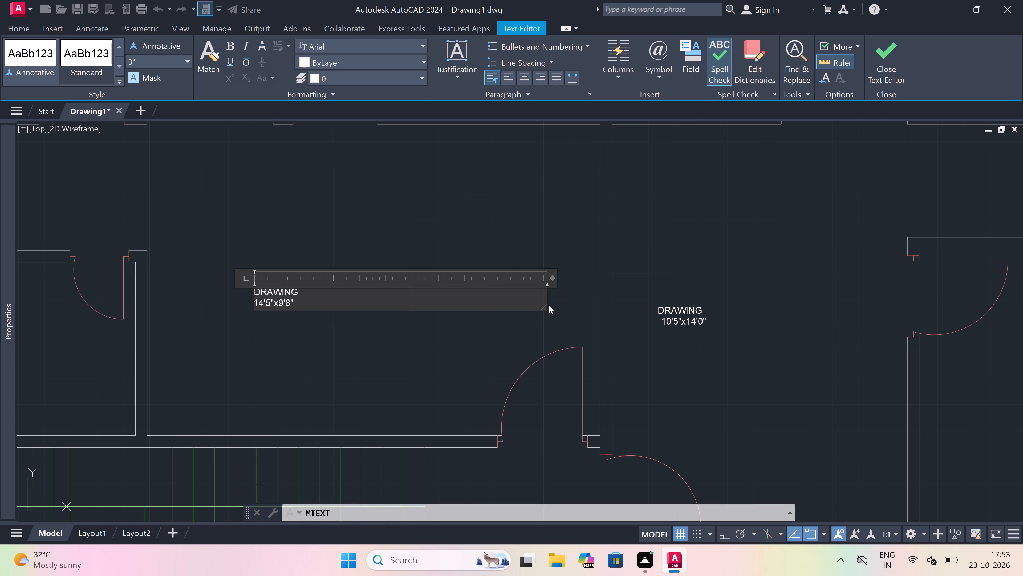
drag(475, 353, 475, 340)
Copy the DRAWING 14'5"x9'8" label into the matching open room directly south of the staircase.
scroll(468, 267, down, 2)
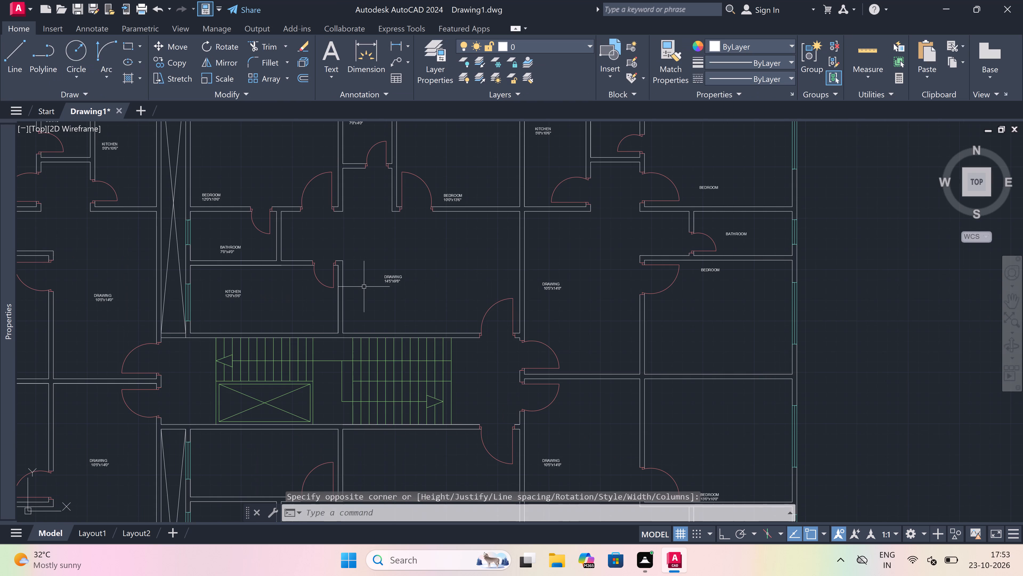
click(396, 282)
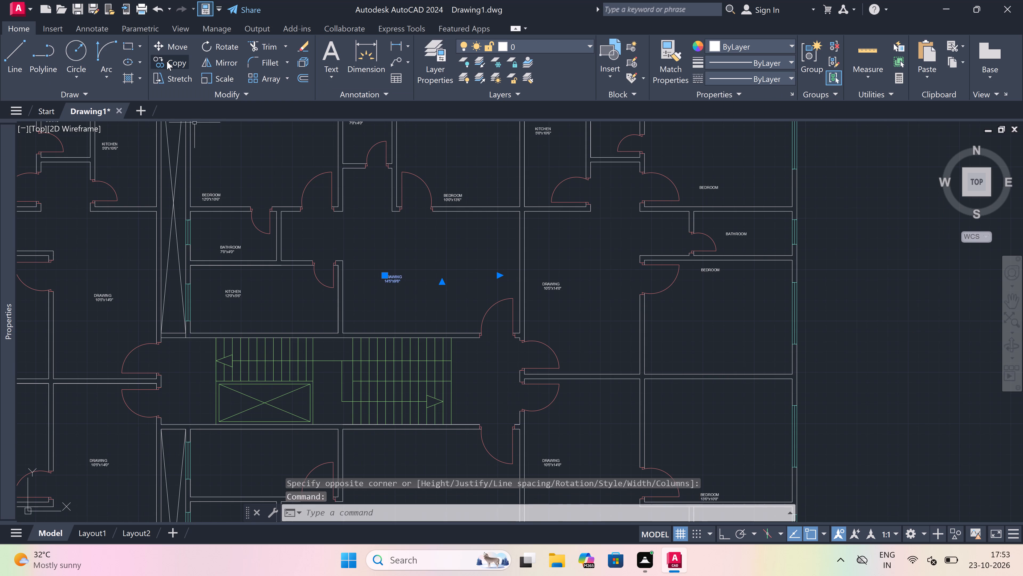
click(167, 61)
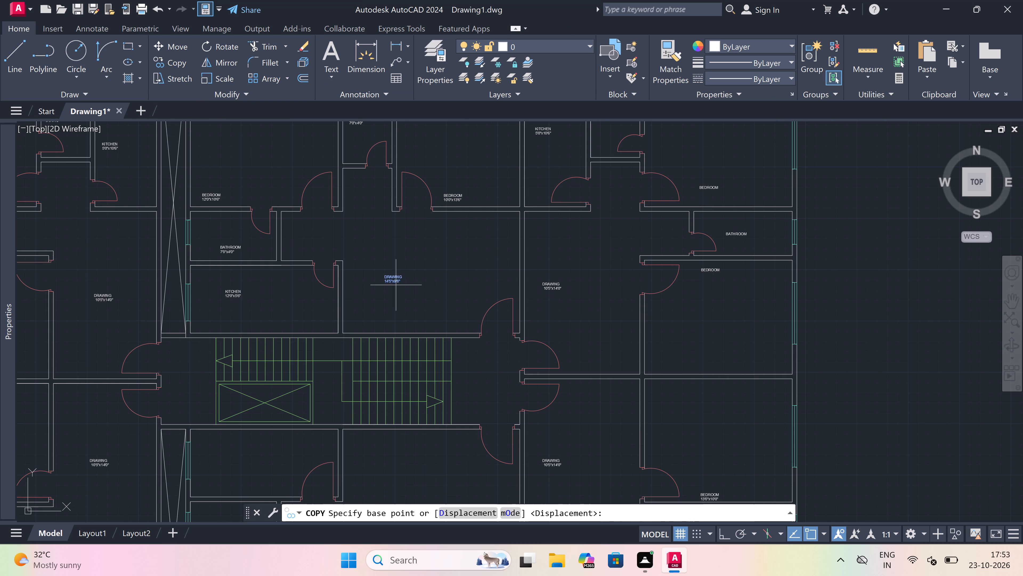
click(395, 282)
scroll(395, 282, down, 2)
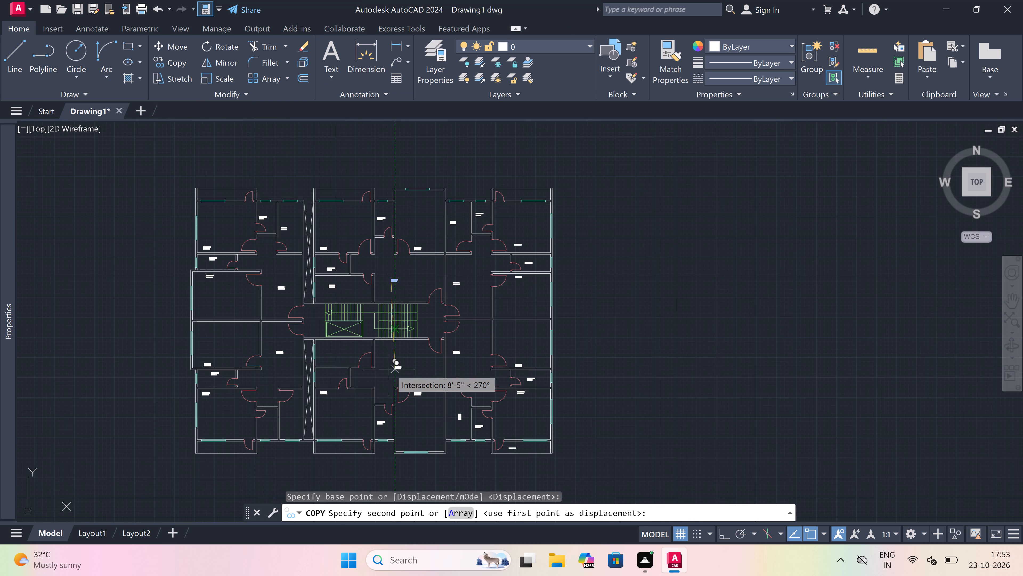
scroll(392, 367, up, 2)
click(401, 354)
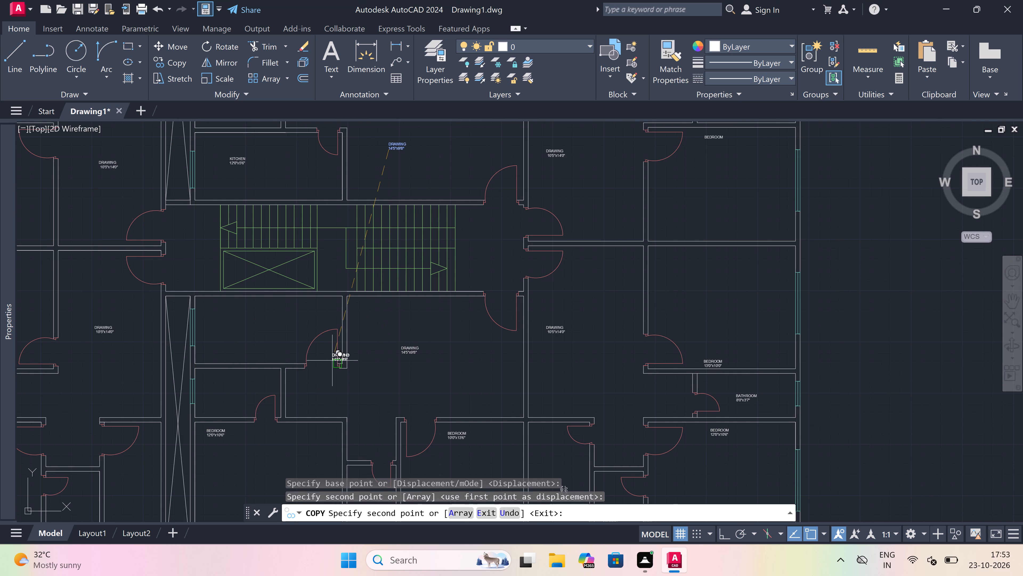
key(Escape)
Look over the rooms around the staircase to find those still without labels.
scroll(324, 358, down, 3)
scroll(284, 358, up, 3)
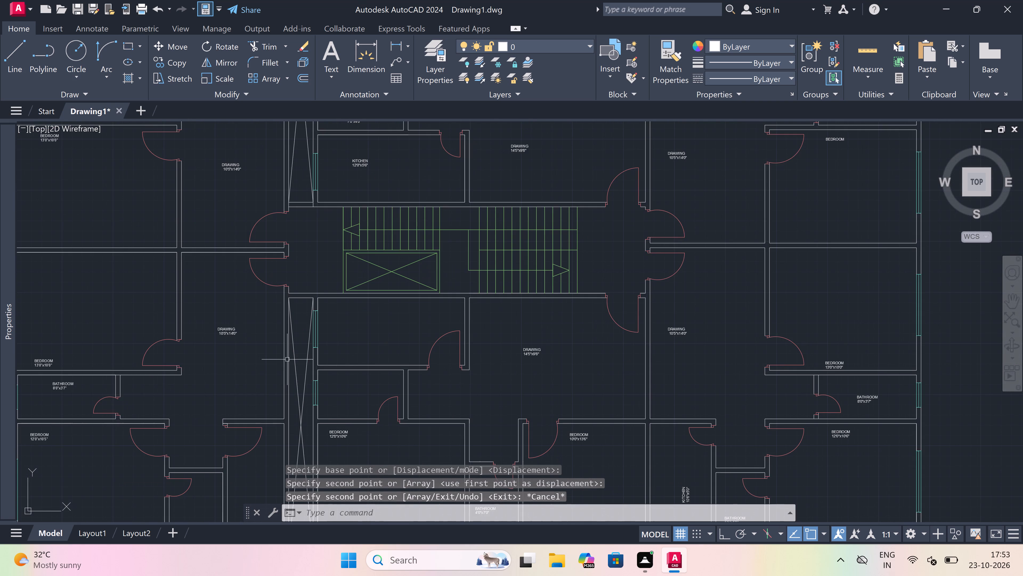
scroll(360, 355, down, 2)
scroll(282, 352, up, 2)
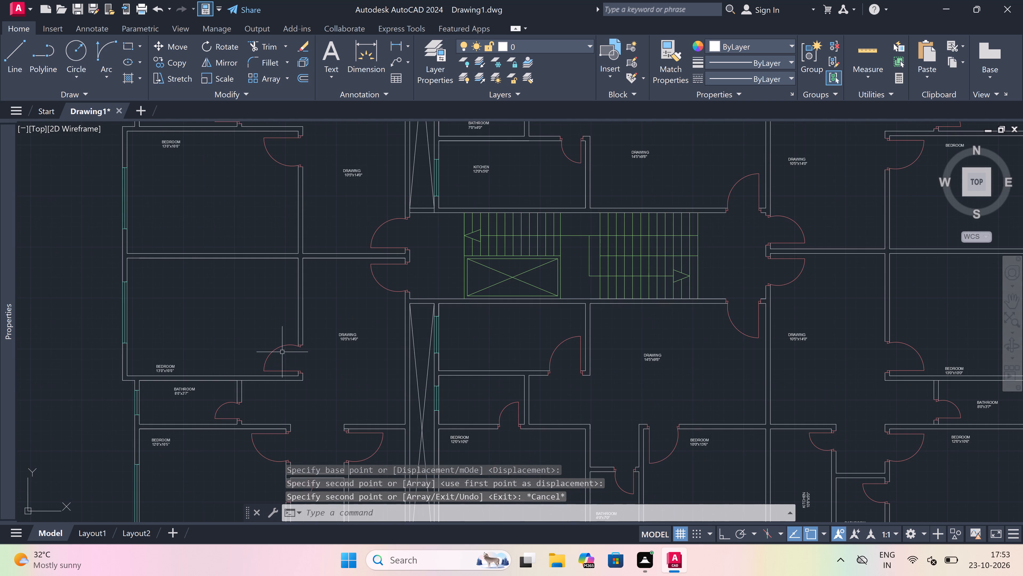
scroll(437, 359, down, 2)
scroll(466, 359, up, 2)
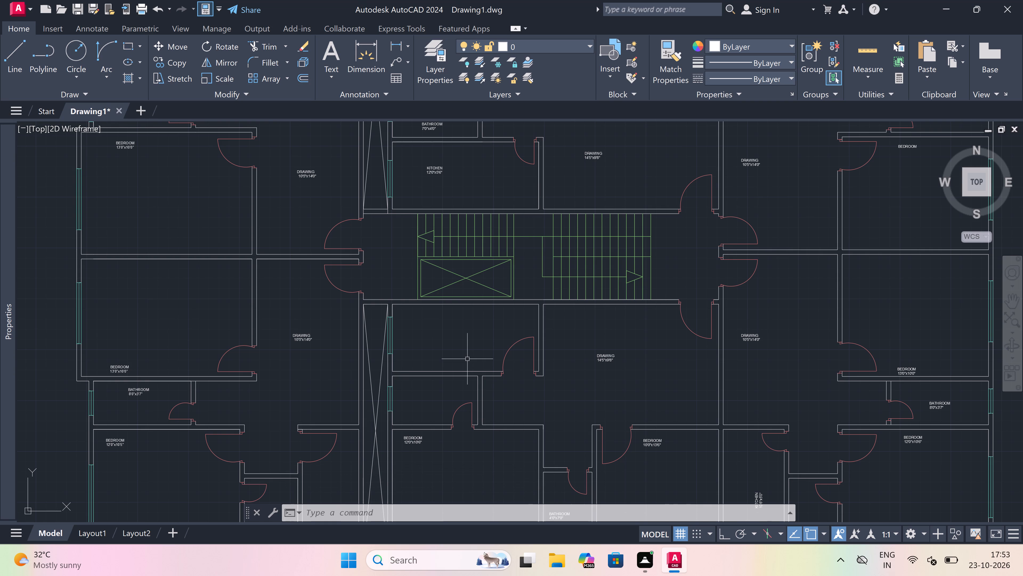
scroll(467, 357, down, 1)
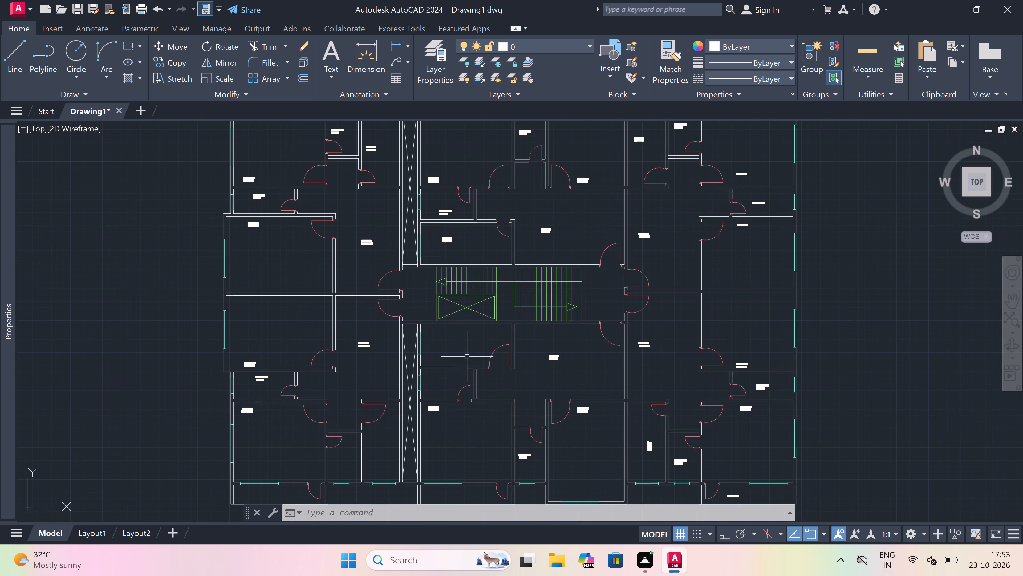
scroll(467, 357, down, 1)
scroll(467, 357, up, 2)
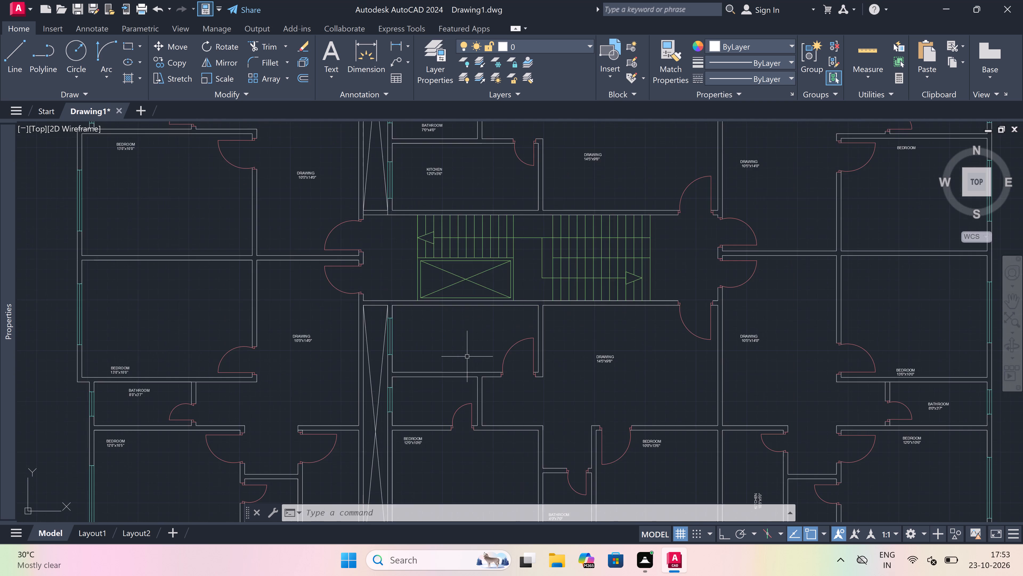
scroll(467, 357, up, 1)
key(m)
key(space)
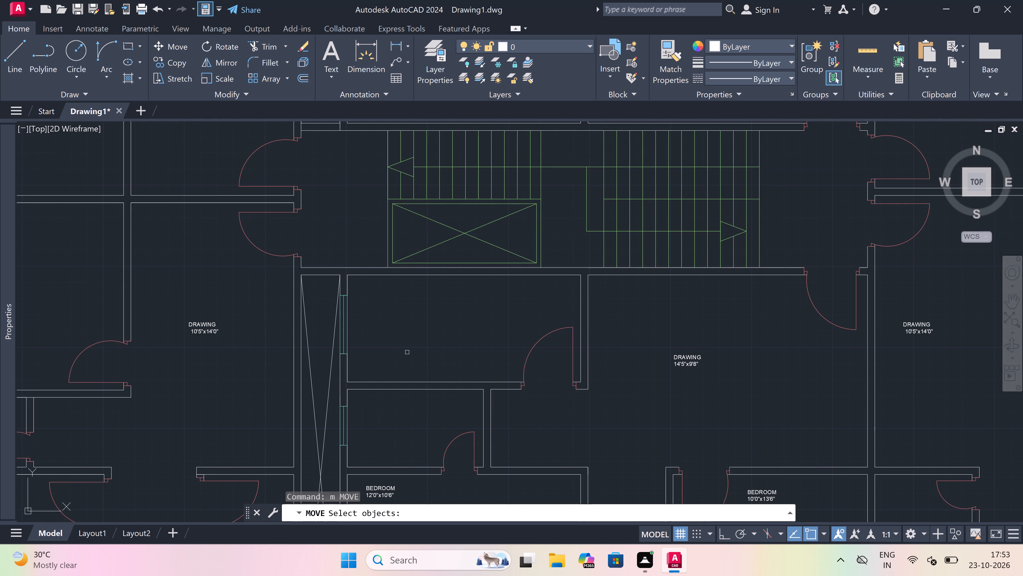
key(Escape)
Add the two-line multiline text KITCHEN / 12'0"x5'6" in the room south of the staircase, west of the 14'5"x9'8" drawing room.
text(mt)
key(space)
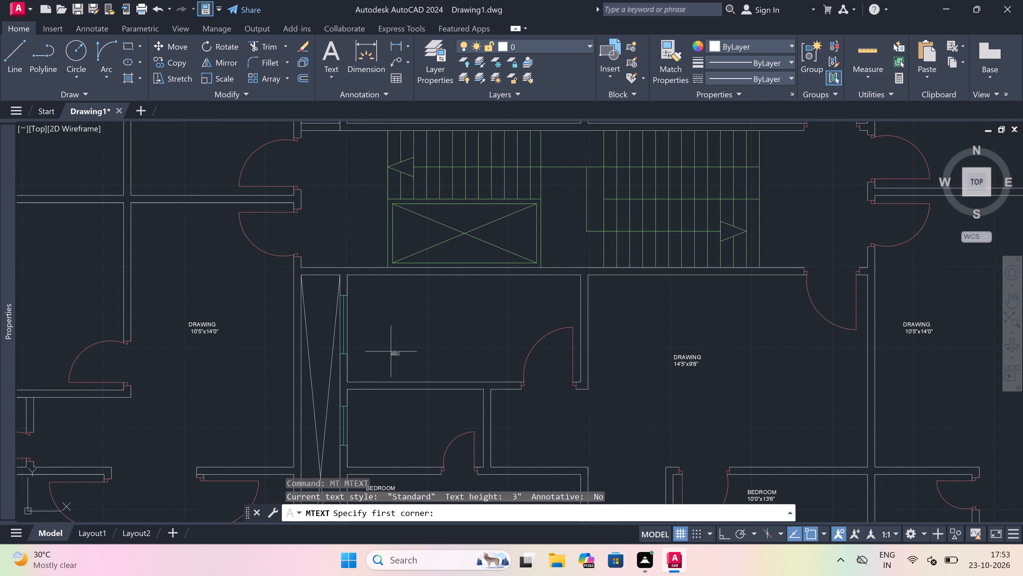
click(392, 339)
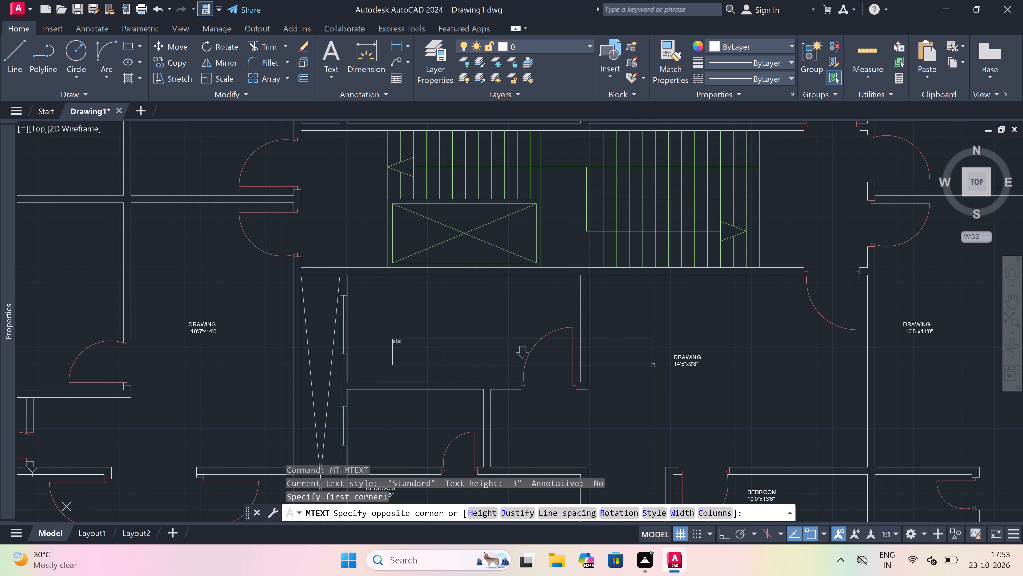
click(686, 350)
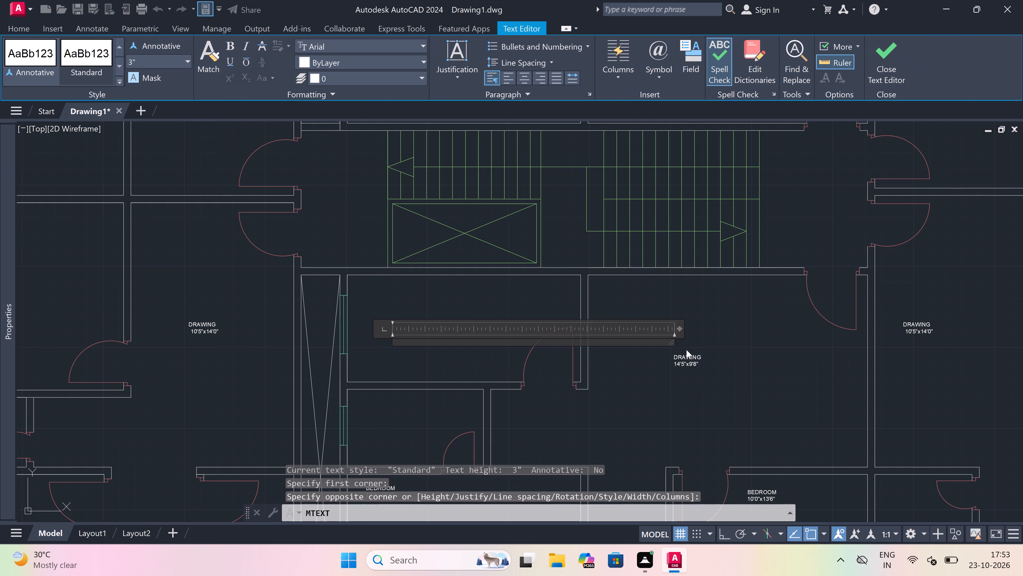
text(KITCHEN)
key(space)
key(Return)
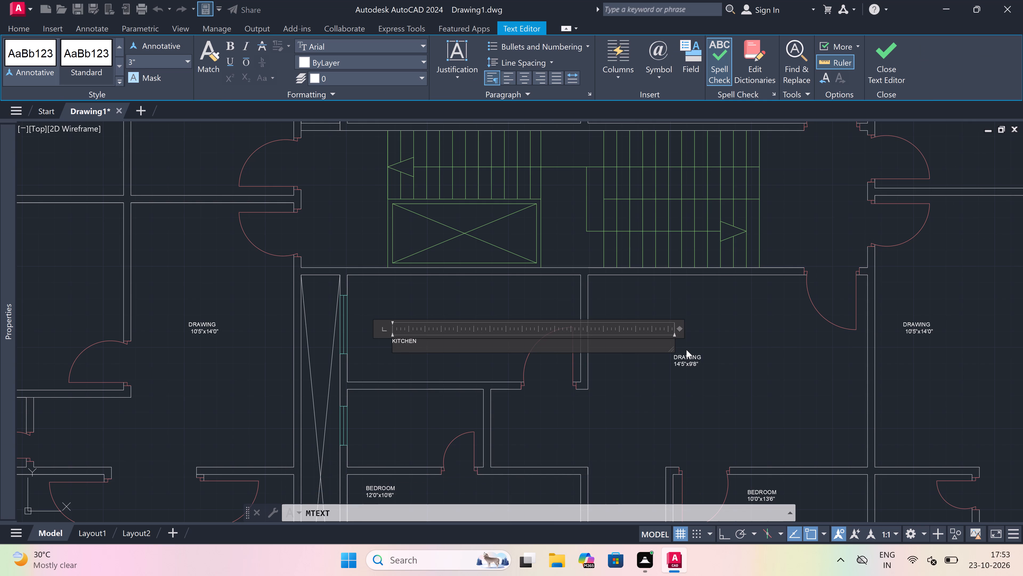
text(12')
key(0)
text(5')
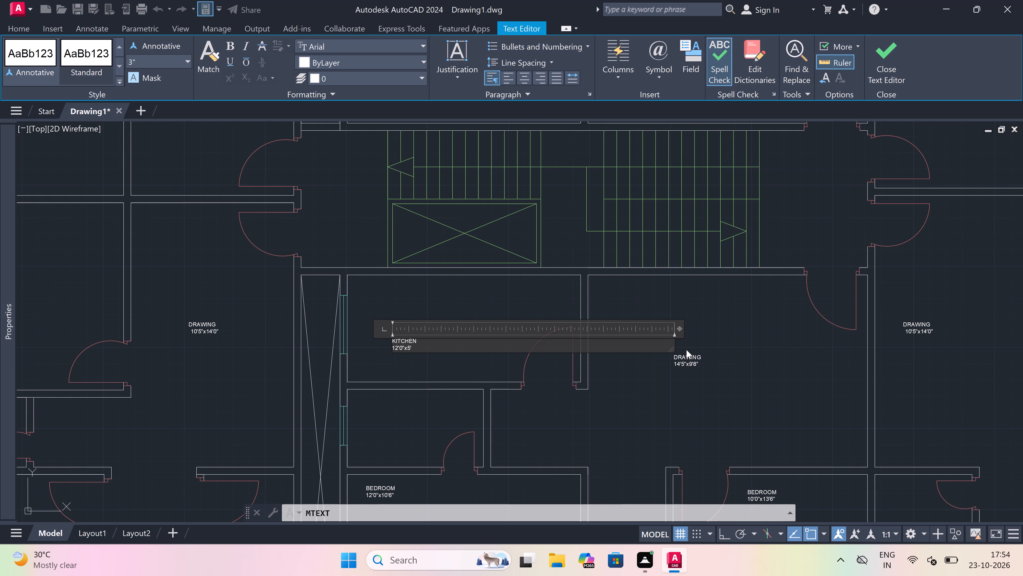
key(6)
key(shift+quotedbl)
click(465, 350)
click(396, 414)
Add the two-line multiline text BATHROOM / 7'0"x4'0" in the small room between that kitchen and the 12'0"x10'6" bedroom to its south.
key(space)
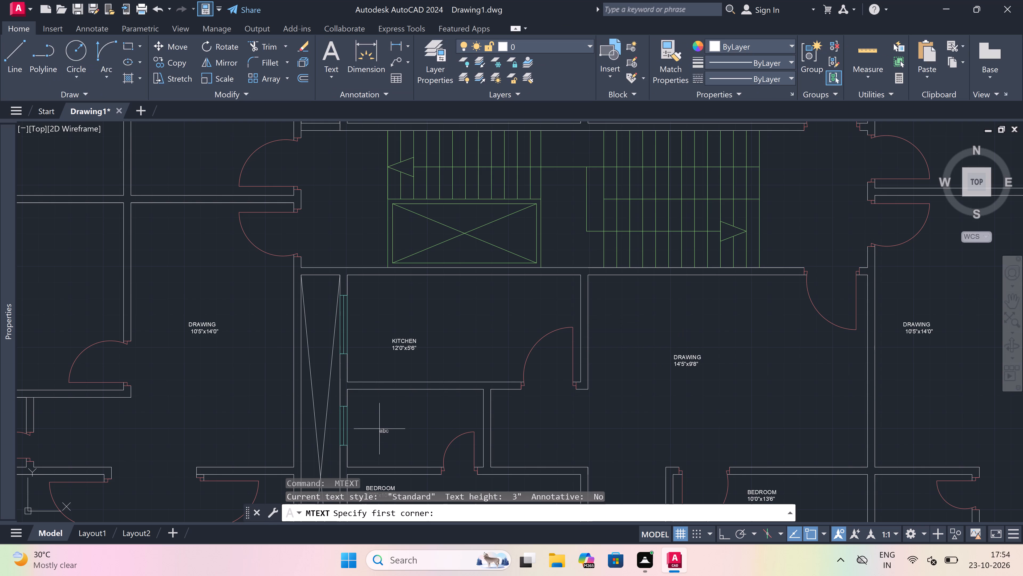
drag(379, 427, 405, 431)
click(566, 448)
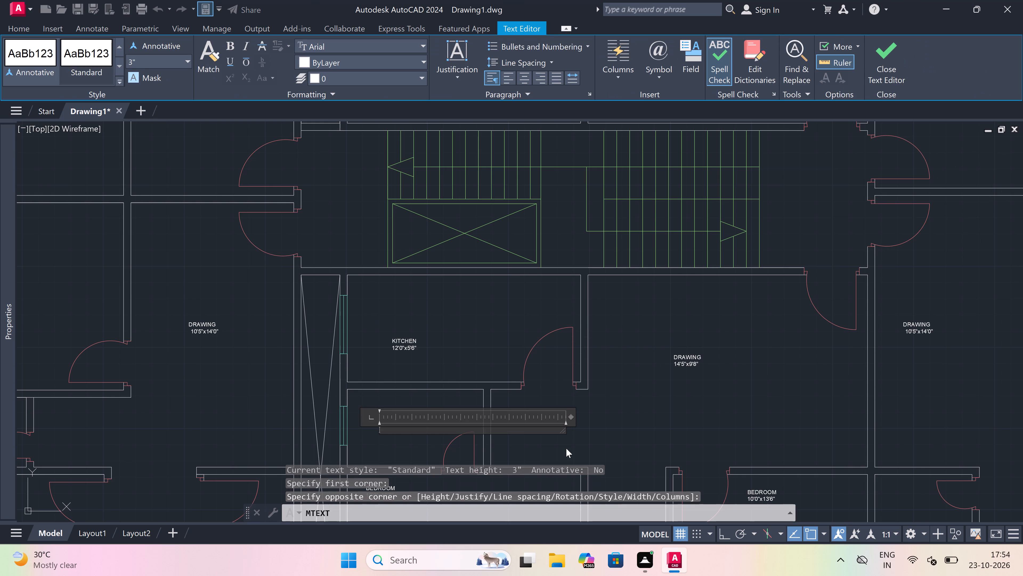
text(BATHROOM)
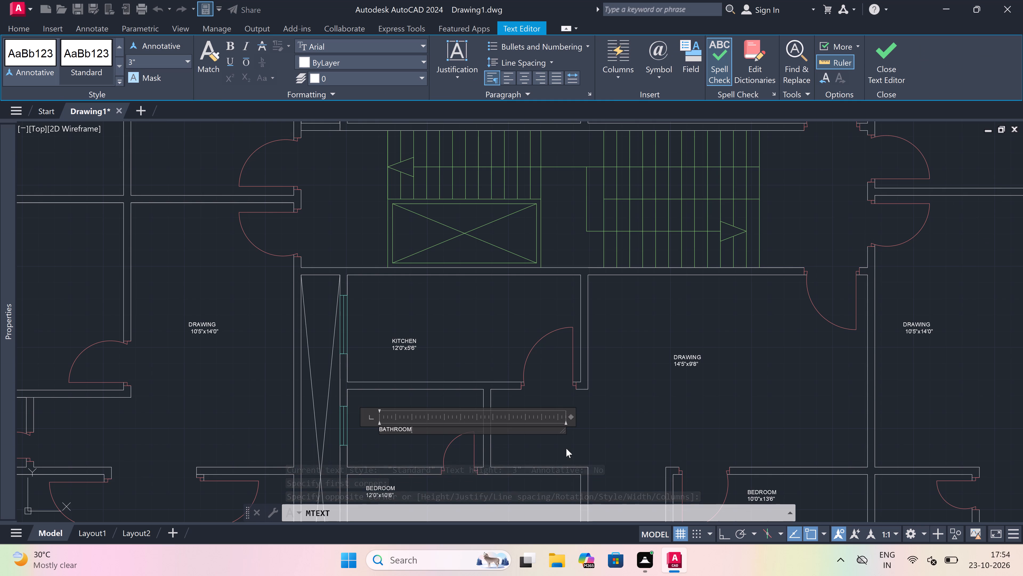
key(Return)
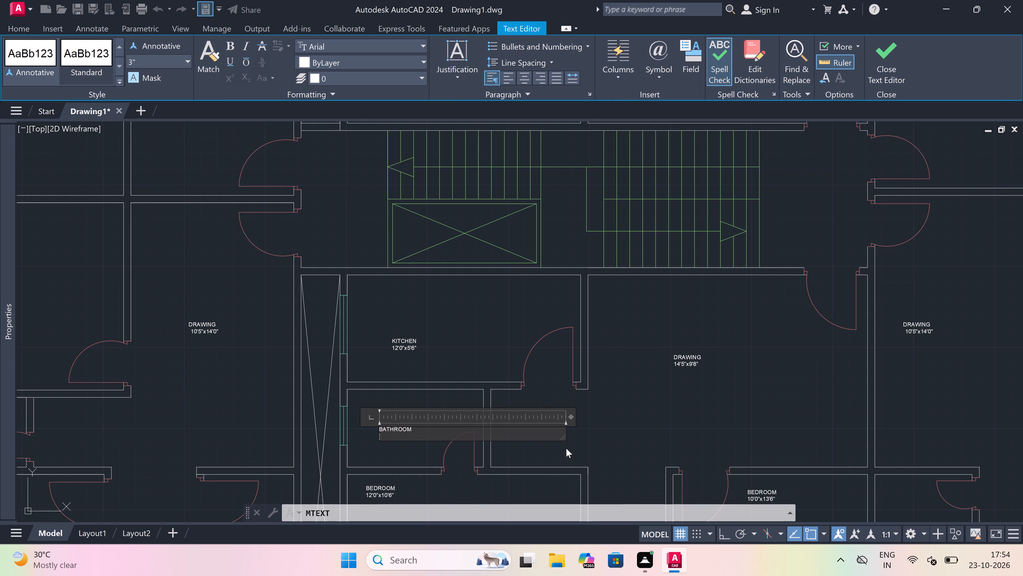
text(7'0)
text("x)
text(4'0")
click(459, 356)
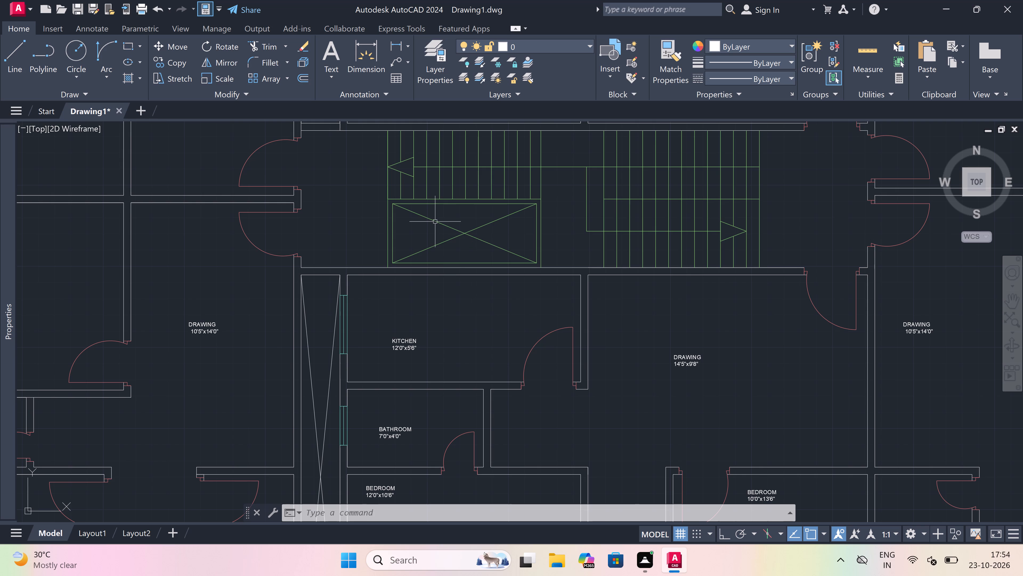
Select all similar multiline text labels in the plan and set their text height to 6".
scroll(445, 290, down, 4)
scroll(441, 296, up, 3)
scroll(441, 296, down, 3)
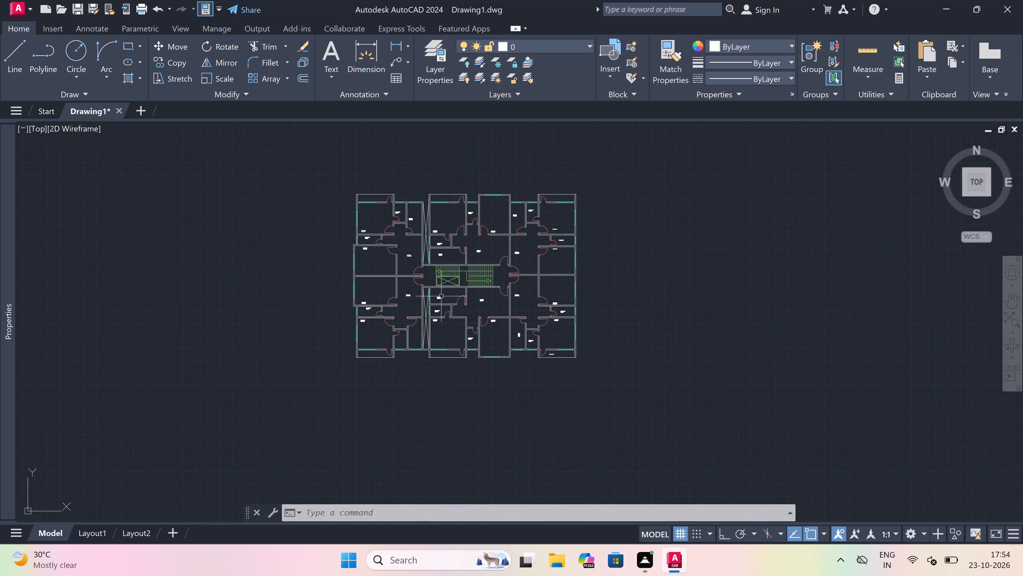
scroll(441, 297, up, 3)
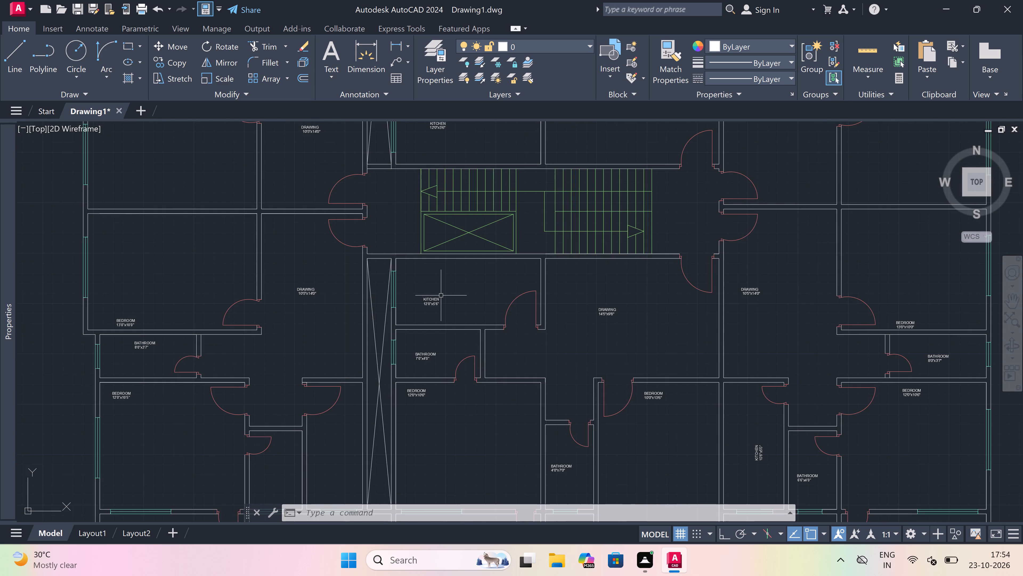
click(441, 295)
click(428, 310)
right_click(428, 309)
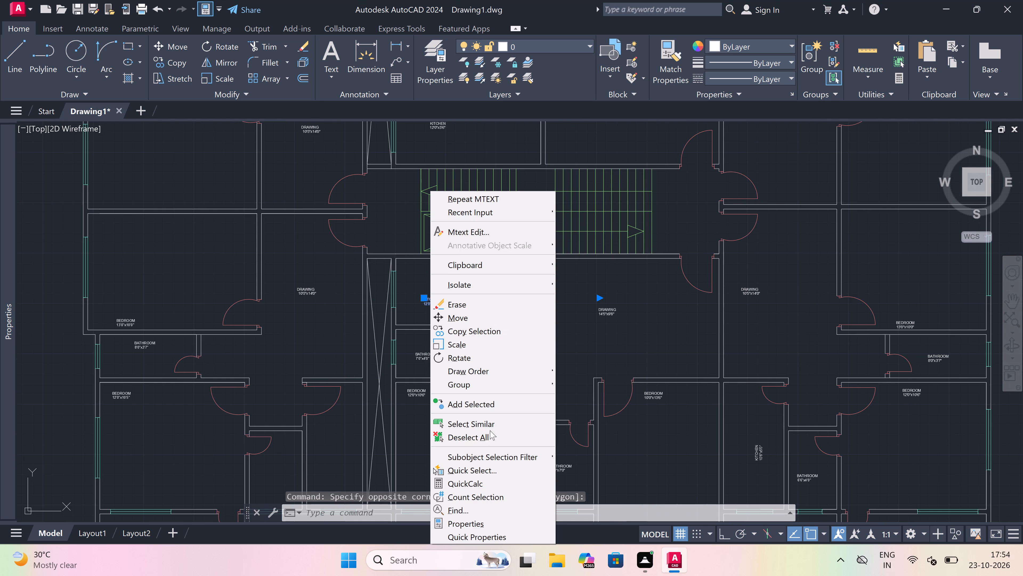
click(493, 421)
right_click(451, 245)
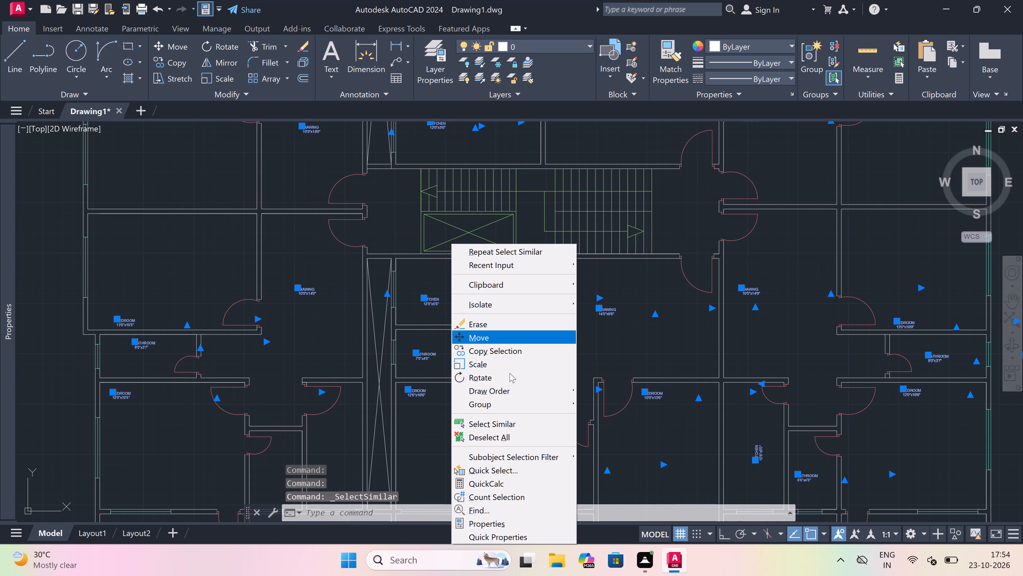
click(532, 528)
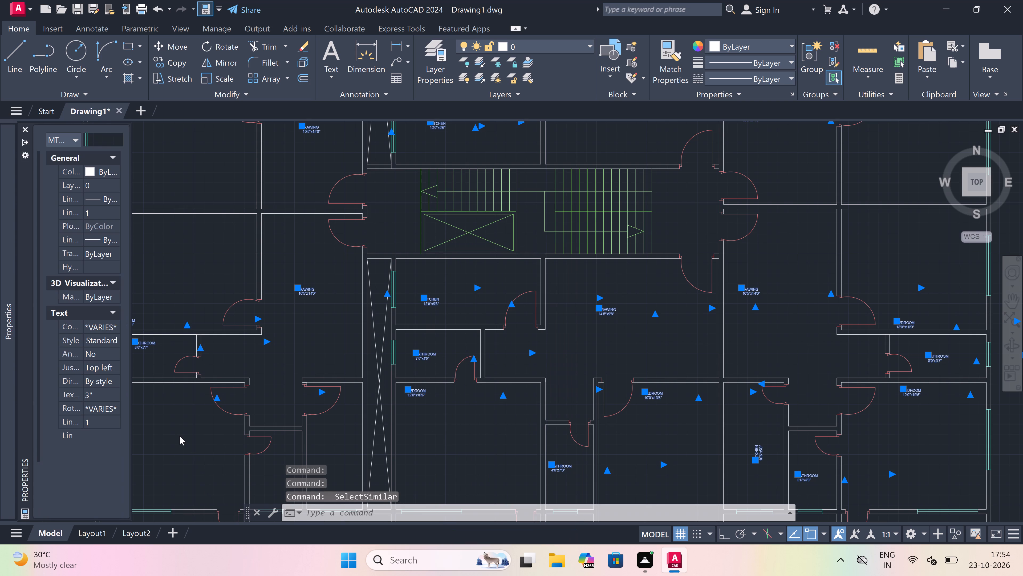
click(94, 389)
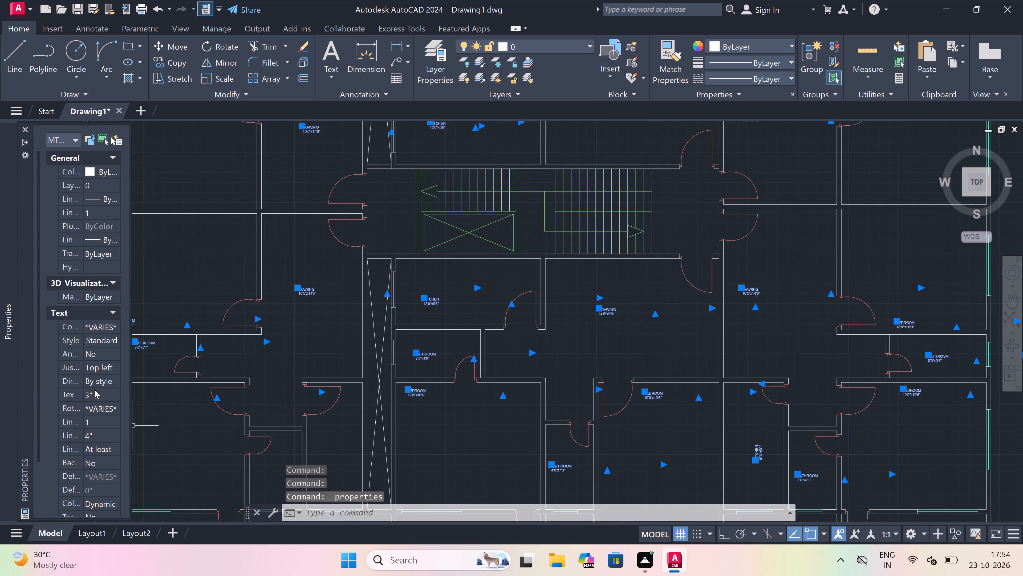
key(BackSpace)
key(BackSpace)
key(BackSpace)
key(BackSpace)
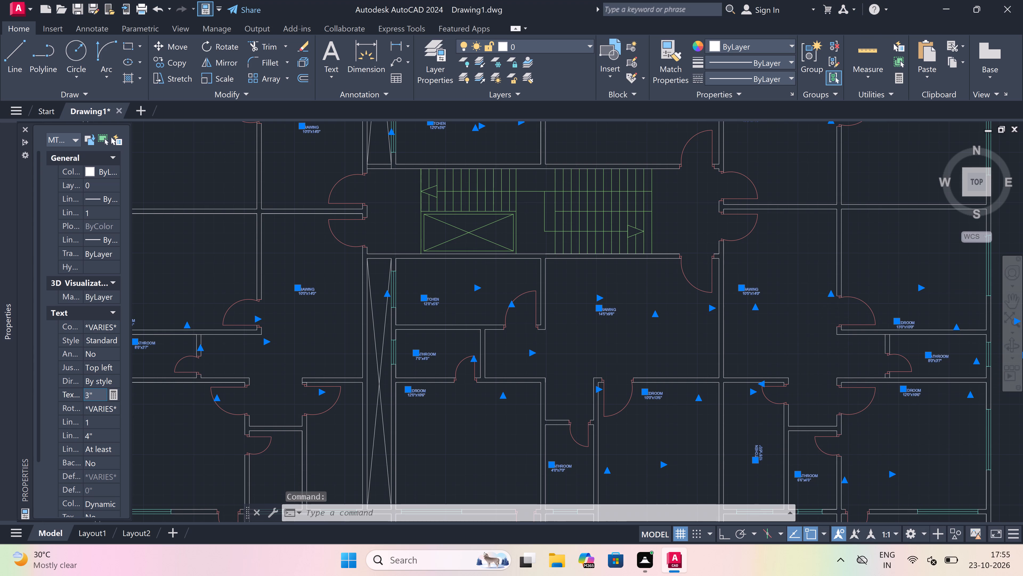
key(BackSpace)
key(BackSpace)
key(BackSpace)
key(BackSpace)
key(BackSpace)
key(BackSpace)
key(BackSpace)
key(BackSpace)
key(BackSpace)
key(BackSpace)
key(BackSpace)
click(94, 398)
key(BackSpace)
key(BackSpace)
key(BackSpace)
key(BackSpace)
key(BackSpace)
key(BackSpace)
key(BackSpace)
key(BackSpace)
key(BackSpace)
key(BackSpace)
key(BackSpace)
key(BackSpace)
key(BackSpace)
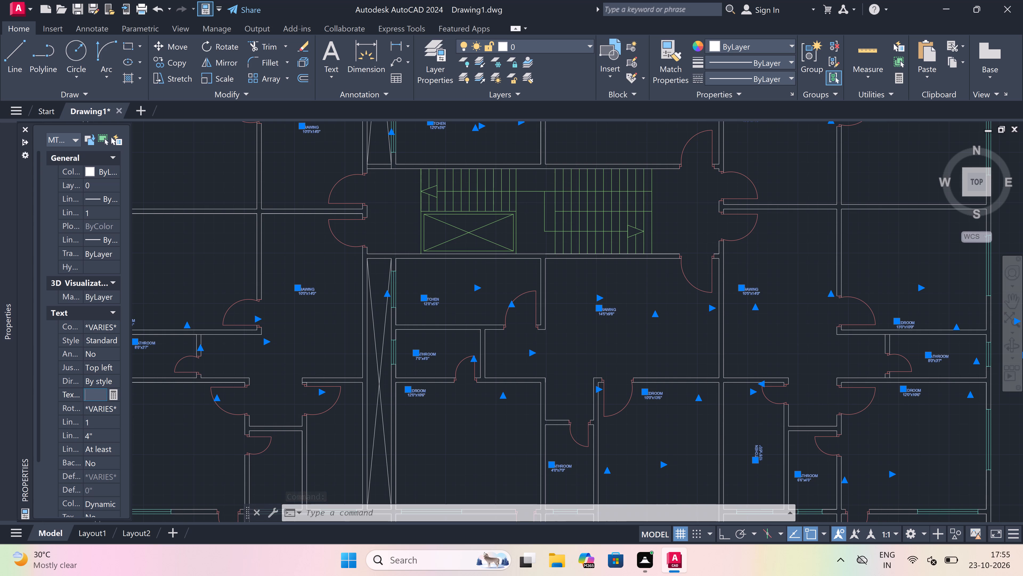
text(6")
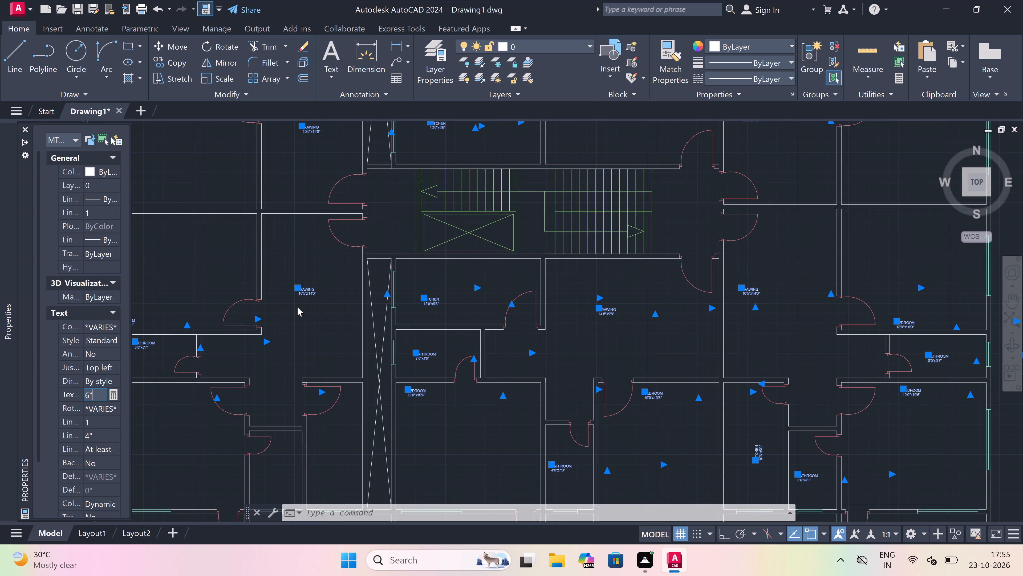
click(297, 307)
key(Escape)
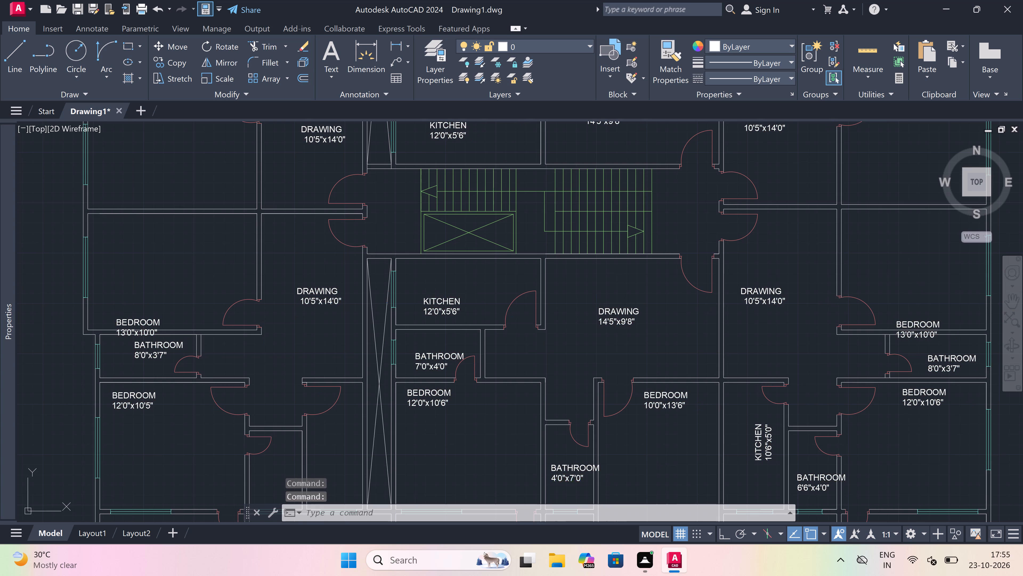
Move the BEDROOM 13'0"x10'0" label southwest of the staircase north, off the wall line and into the middle of its room.
scroll(466, 301, down, 3)
scroll(405, 268, up, 2)
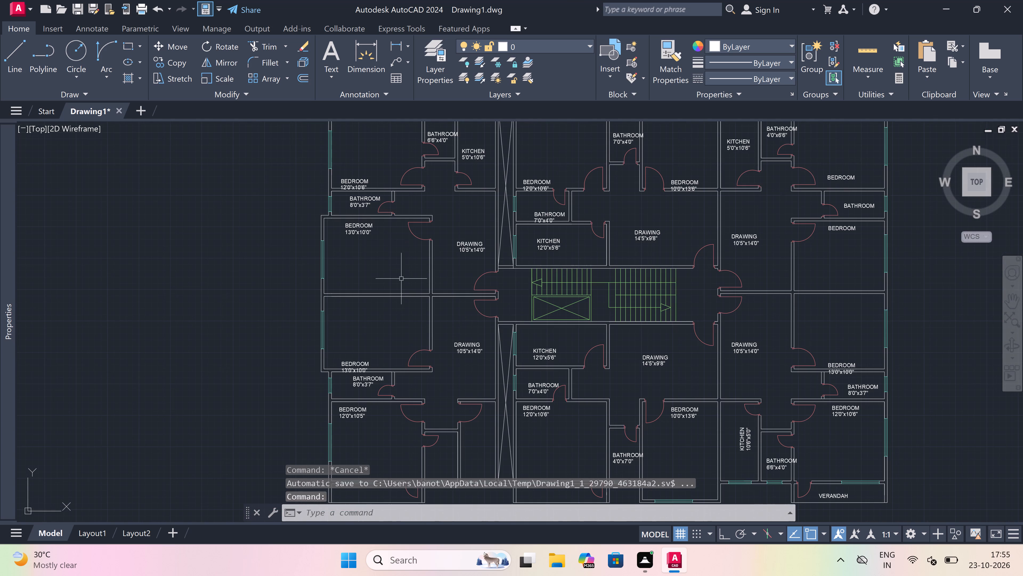
click(350, 362)
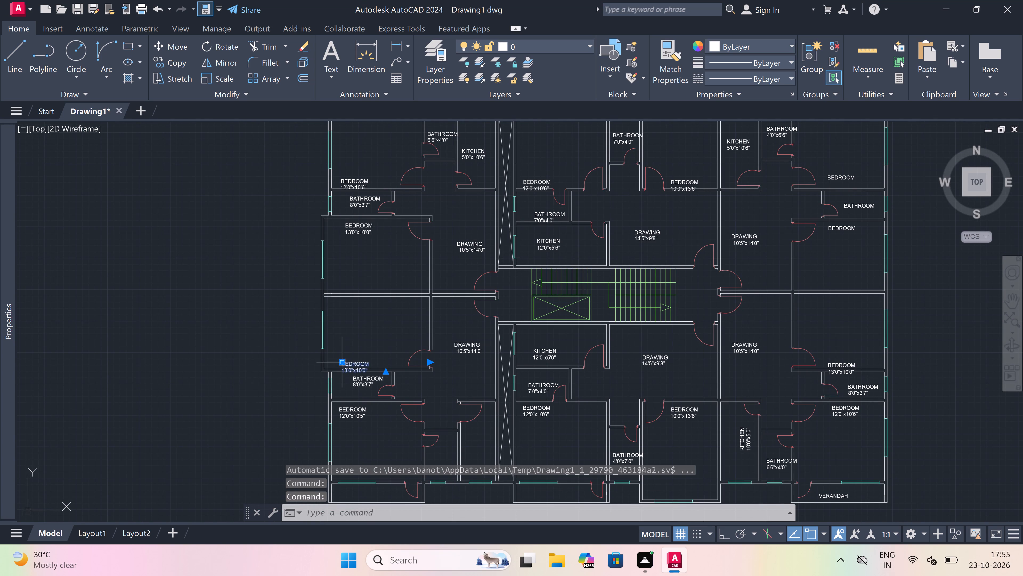
drag(338, 361, 338, 358)
click(356, 329)
scroll(342, 355, up, 2)
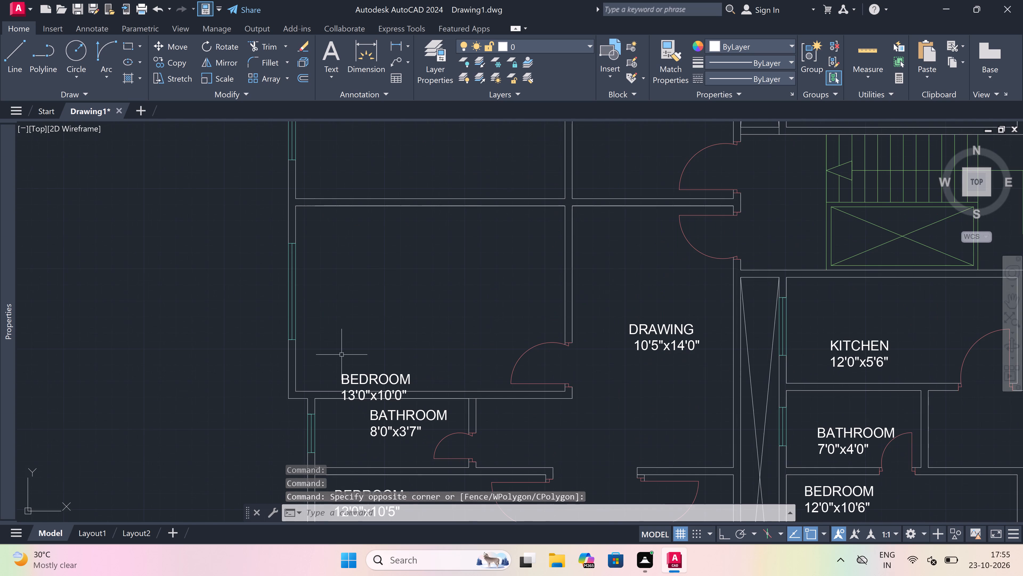
click(348, 373)
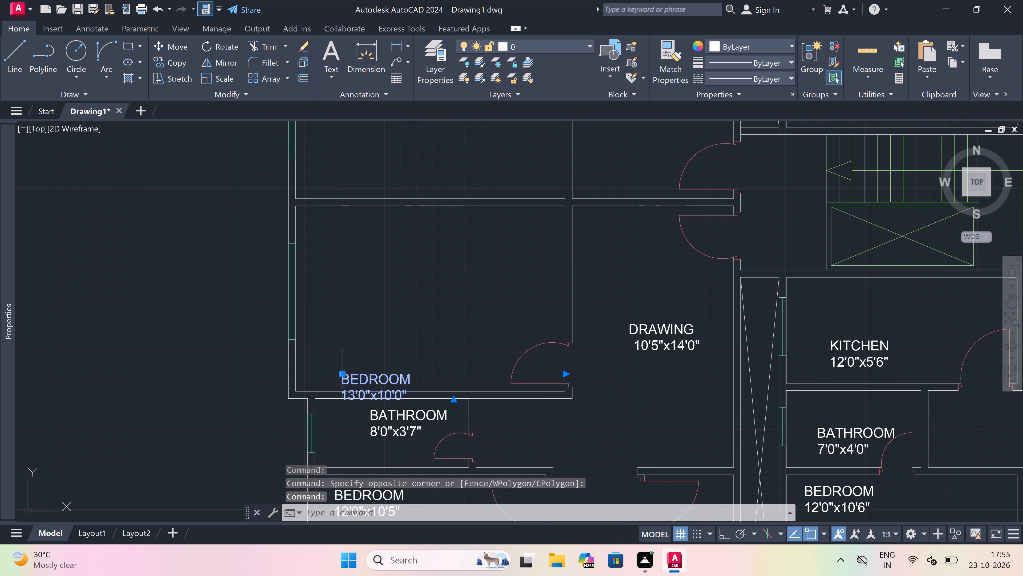
click(339, 375)
click(346, 296)
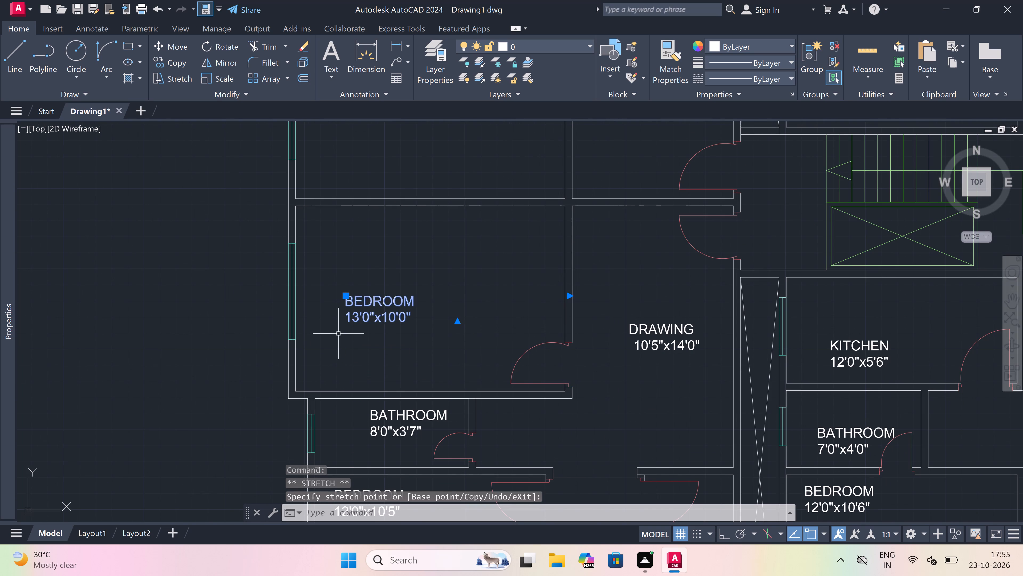
key(Escape)
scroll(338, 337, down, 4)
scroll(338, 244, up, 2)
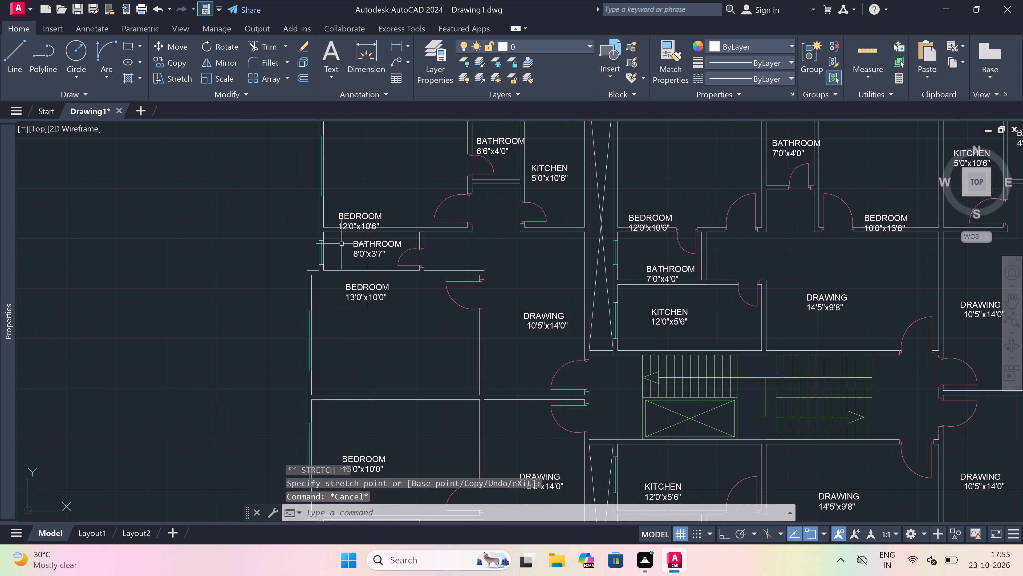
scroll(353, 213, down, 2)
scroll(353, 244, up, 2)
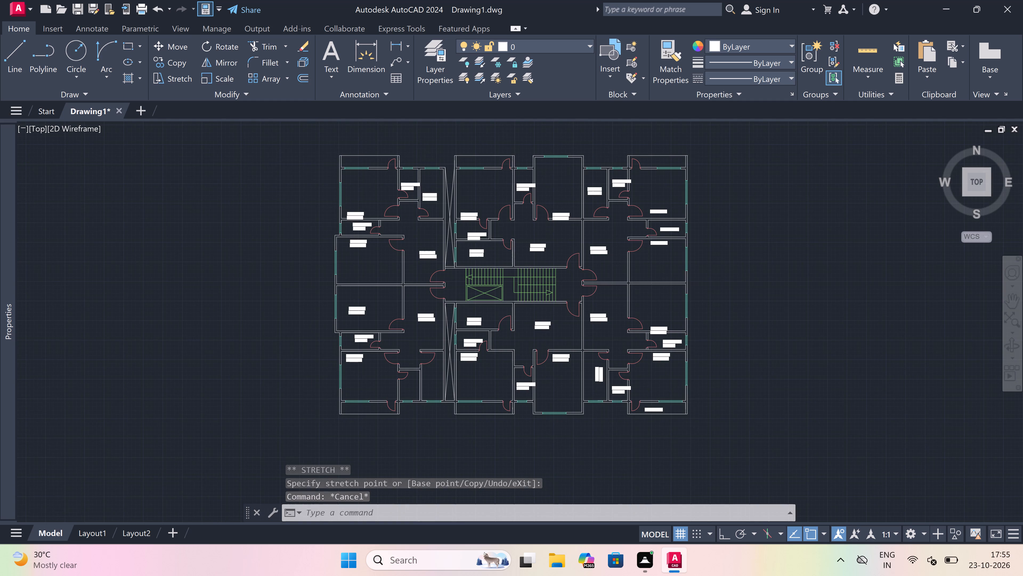
Move the BEDROOM 13'0"x10'0" label in the room northwest of the staircase about 3'-11" south, into the middle of the room.
click(353, 244)
click(348, 233)
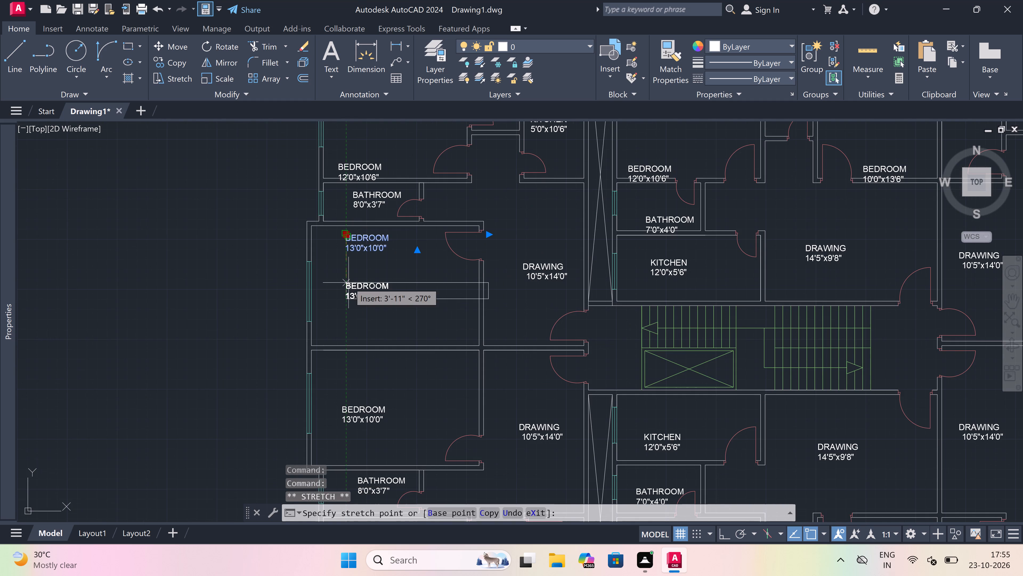
click(348, 283)
scroll(348, 283, up, 1)
key(Escape)
Move the BEDROOM 12'0"x10'6" label in the plan's northwest corner bedroom up and slightly east, to the room's middle.
scroll(348, 283, down, 3)
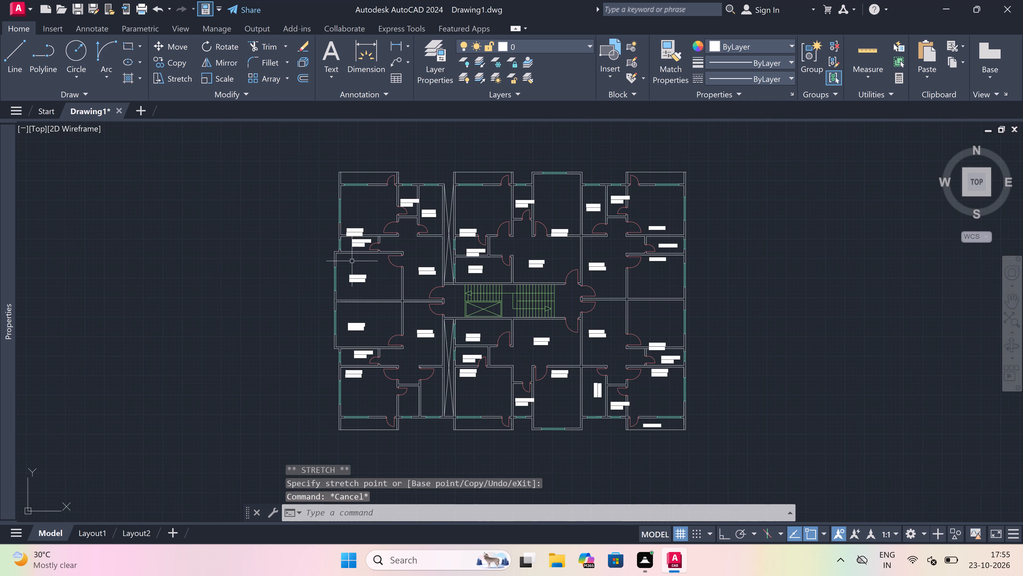
scroll(350, 223, up, 3)
click(347, 248)
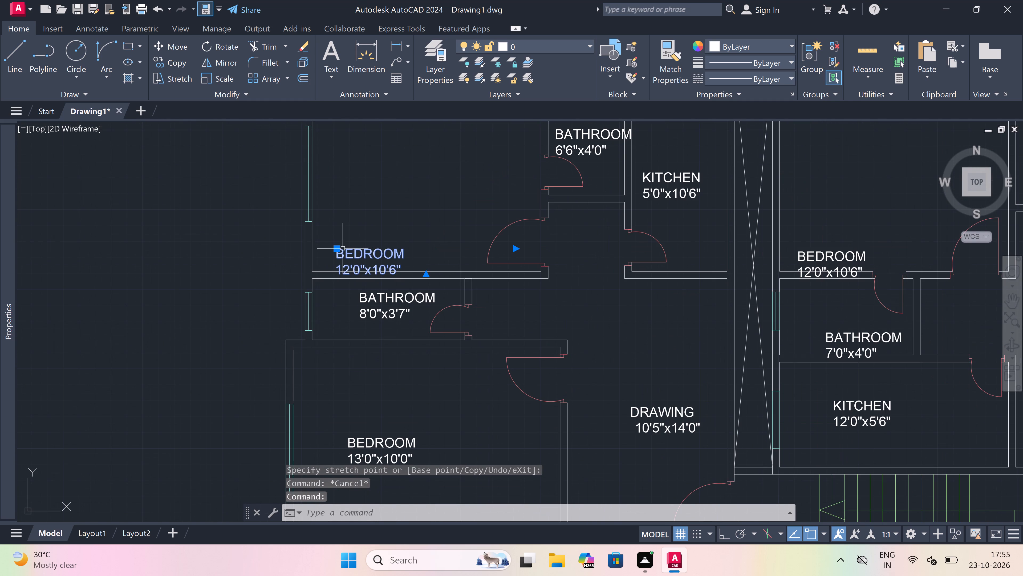
drag(339, 249, 339, 242)
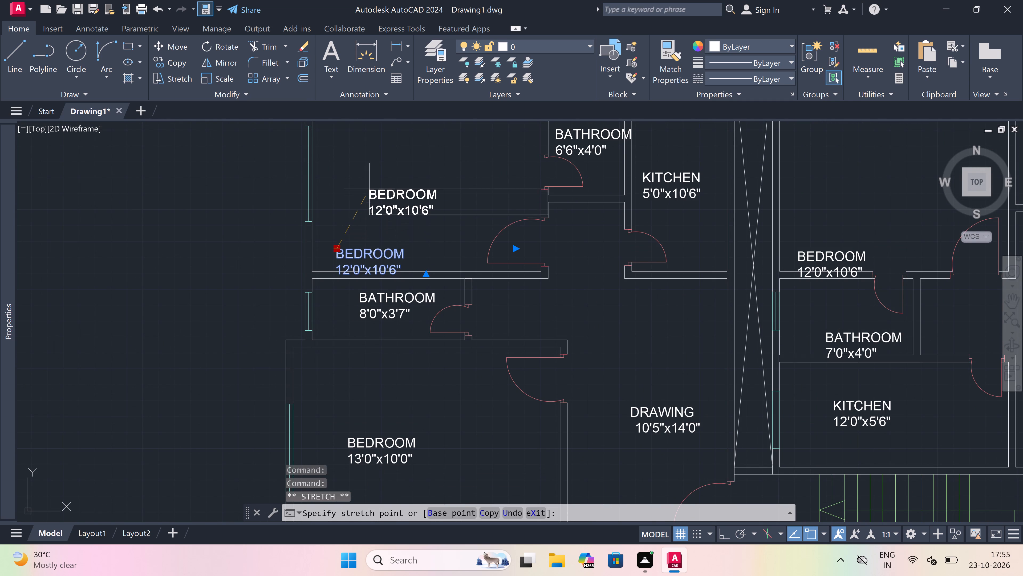
click(362, 173)
key(Escape)
Rotate the BATHROOM 6'6"x4'0" label beside the northwest kitchen by 90° with Ortho on, fitting it between the bathroom walls.
scroll(388, 288, down, 2)
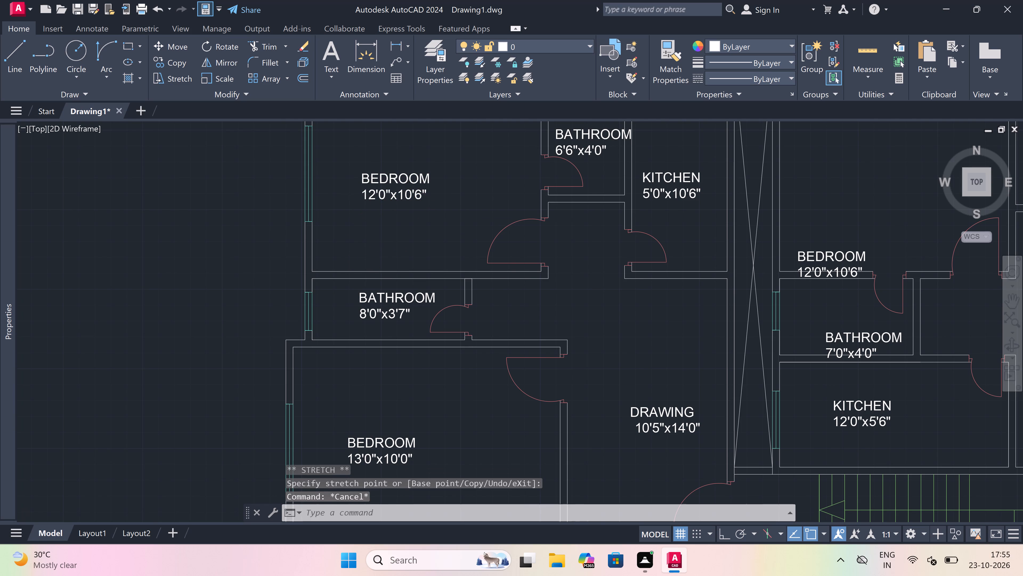
scroll(388, 288, down, 1)
scroll(460, 219, up, 3)
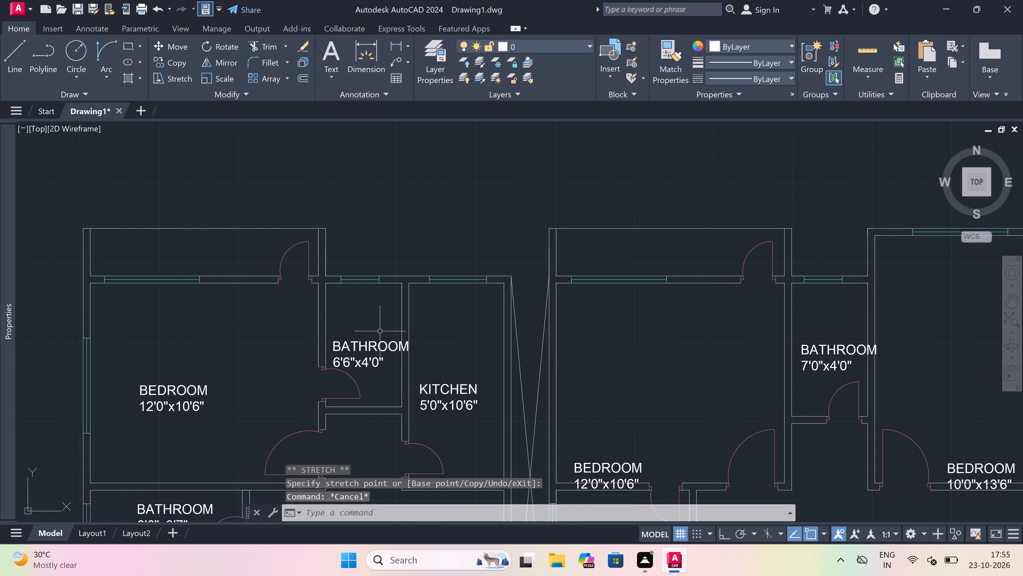
scroll(358, 349, up, 1)
click(358, 348)
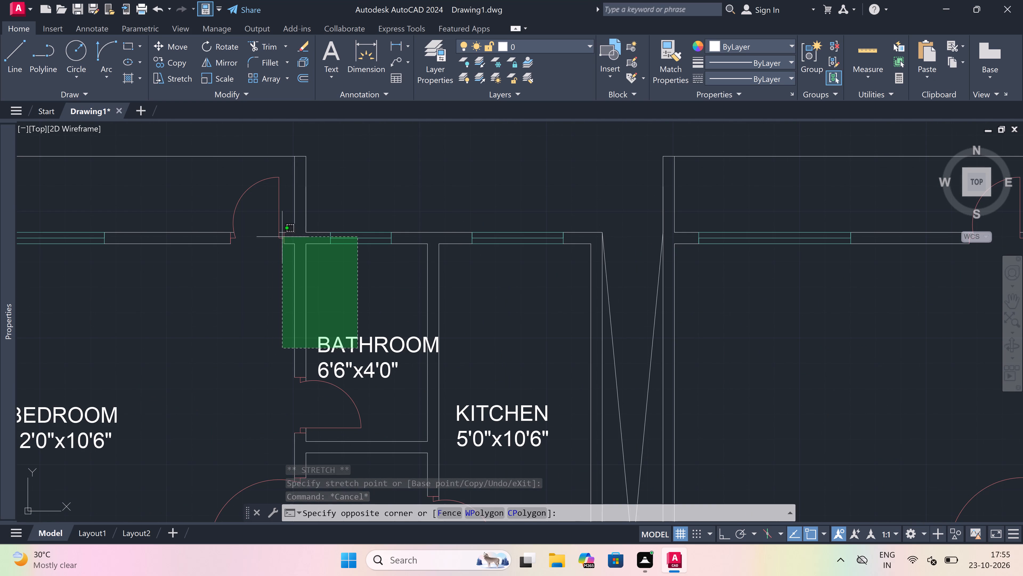
click(322, 288)
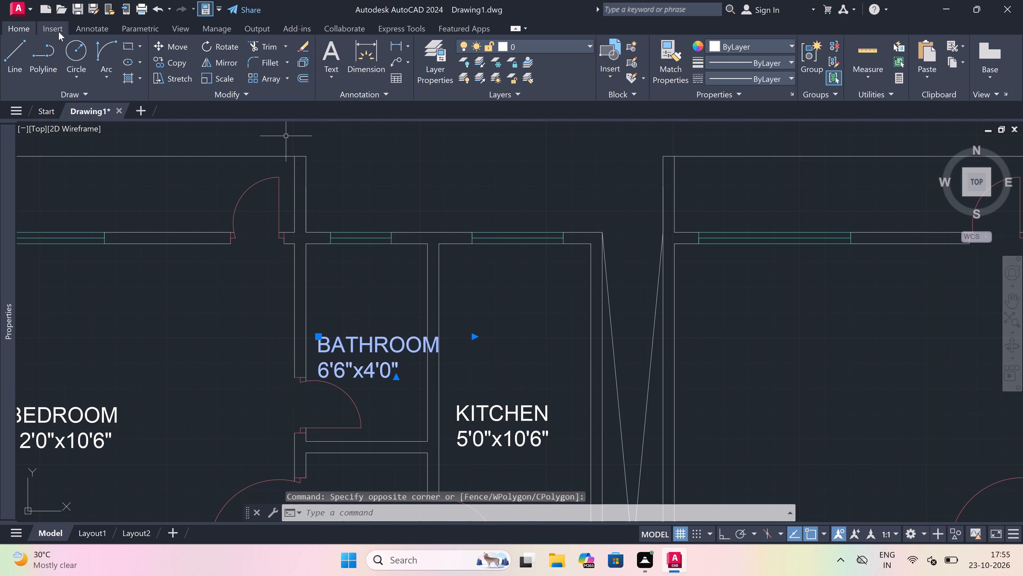
click(233, 44)
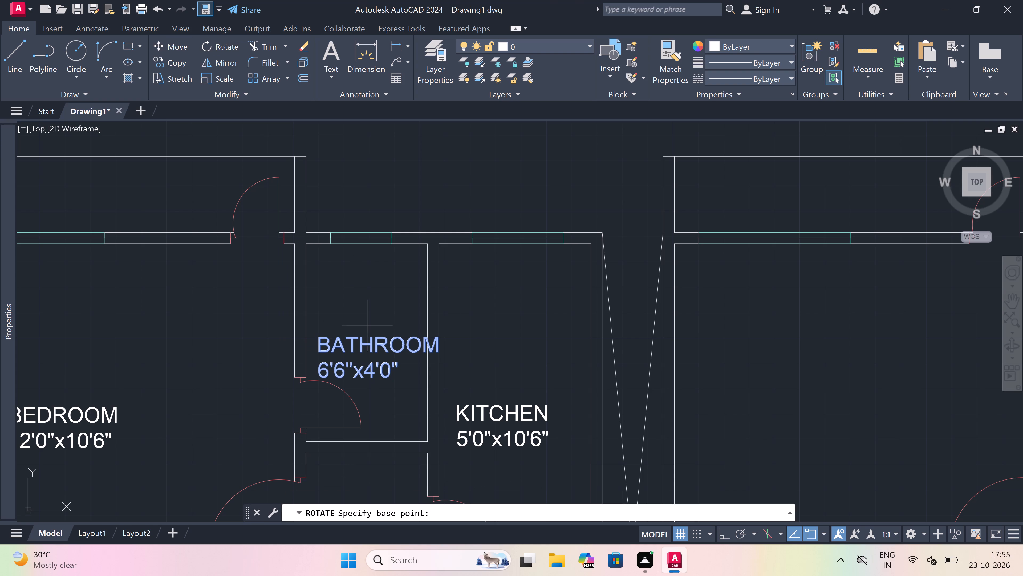
drag(371, 341, 368, 323)
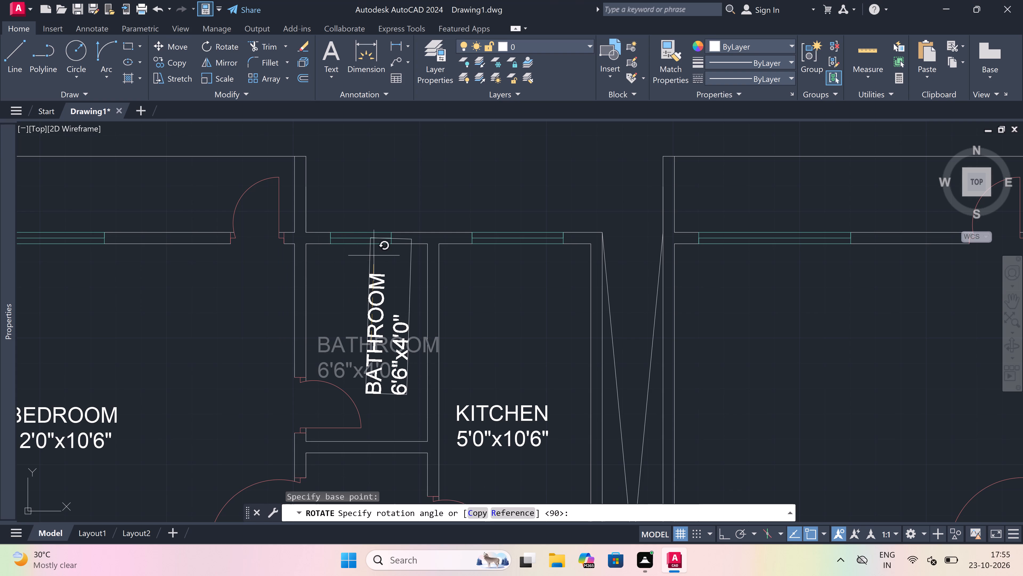
key(F8)
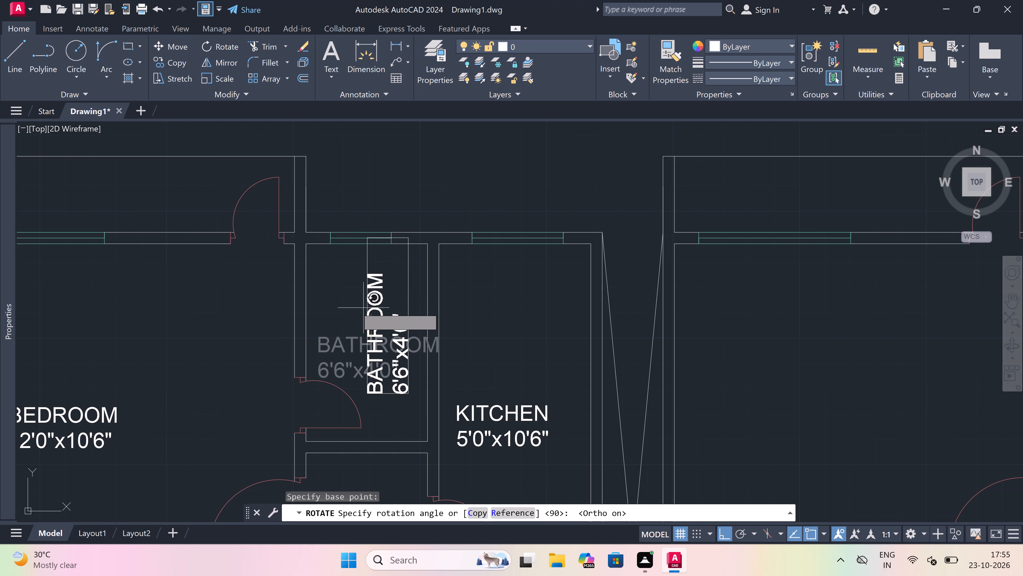
click(336, 301)
Move the BEDROOM 12'0"x10'6" label just east of the northern crossed shaft straight north, clear of its south wall.
scroll(361, 298, down, 3)
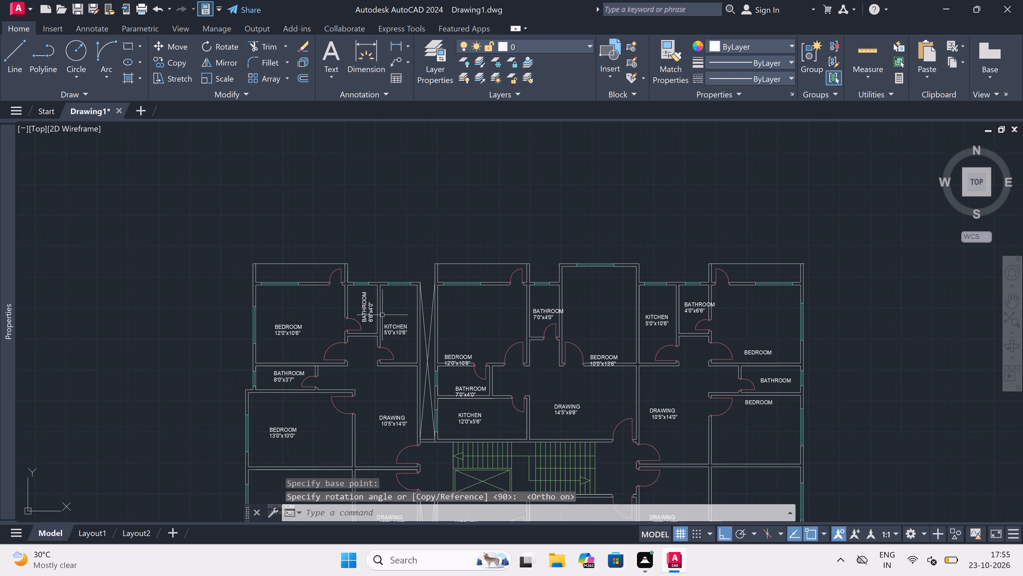
scroll(385, 313, down, 2)
scroll(405, 332, up, 5)
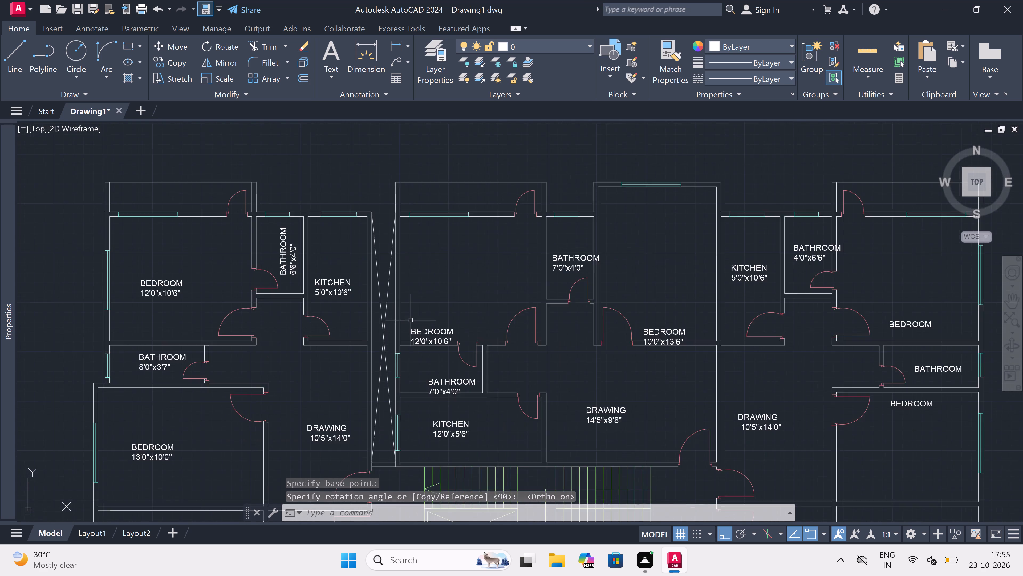
click(412, 334)
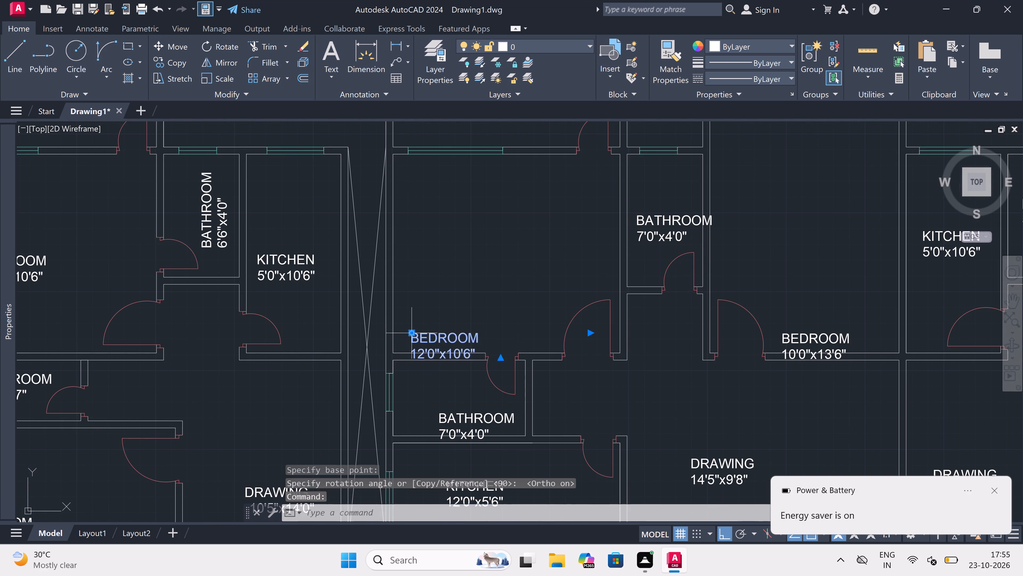
drag(414, 334, 416, 326)
click(460, 241)
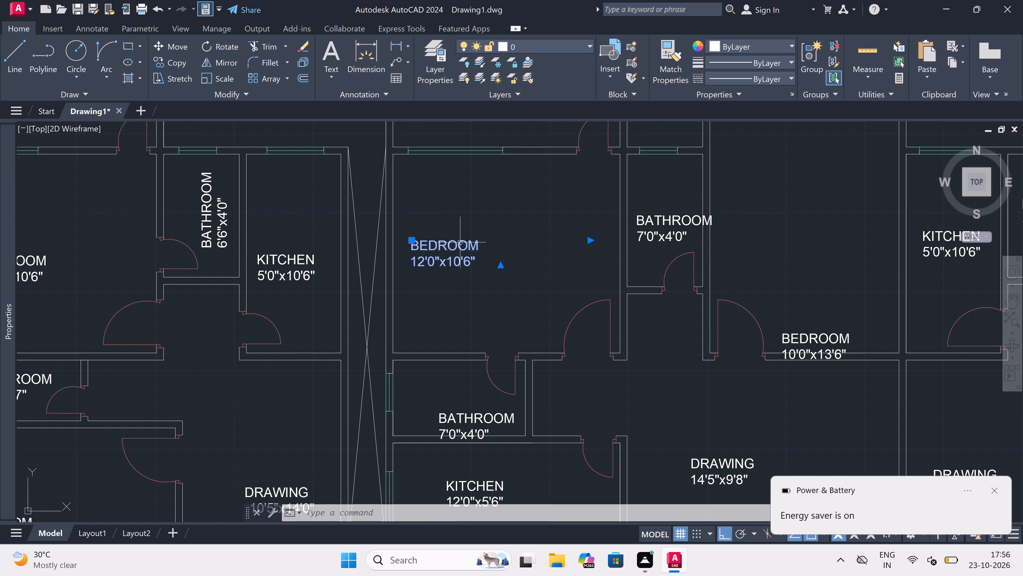
key(Escape)
Rotate the BATHROOM 7'0"x4'0" label between the 12'0"x10'6" and 10'0"x13'6" northern bedrooms by 270°.
scroll(537, 217, down, 2)
scroll(711, 174, up, 2)
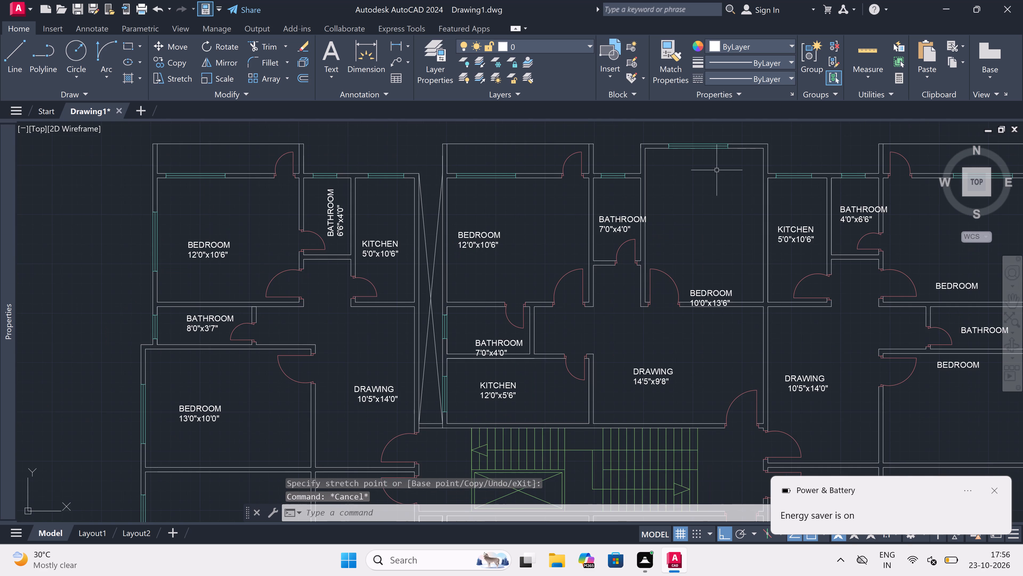
click(486, 294)
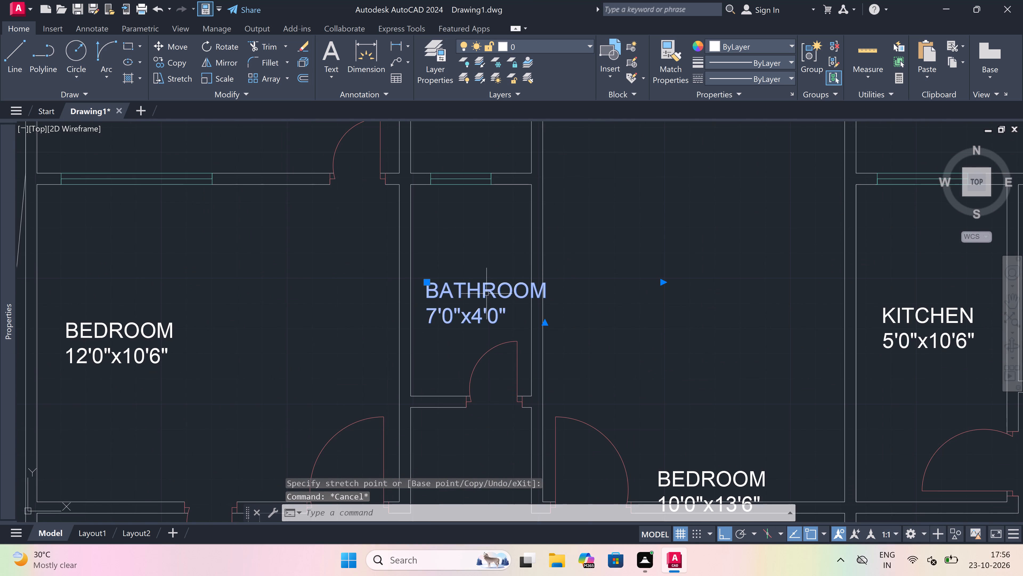
click(237, 43)
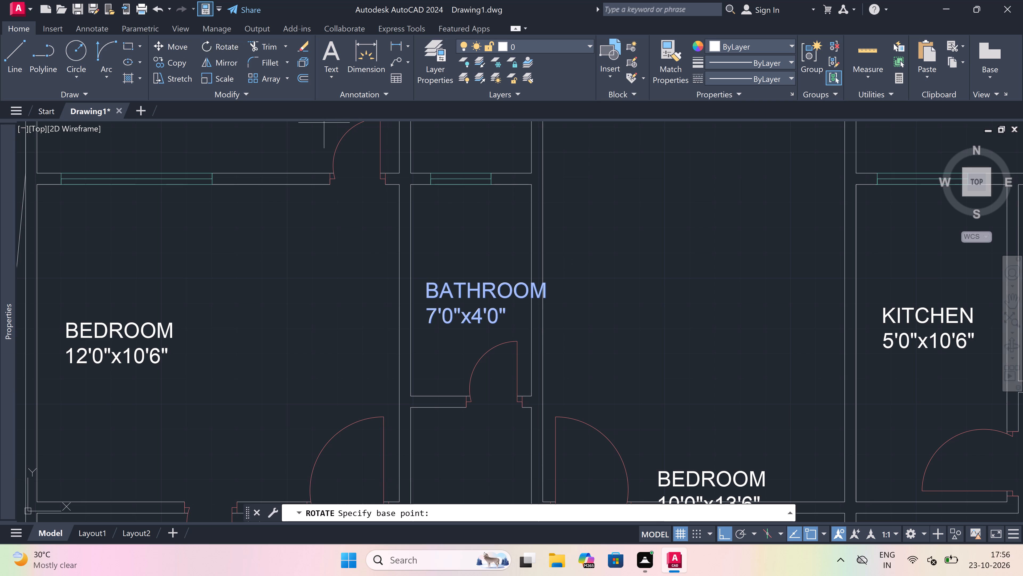
drag(491, 289, 491, 282)
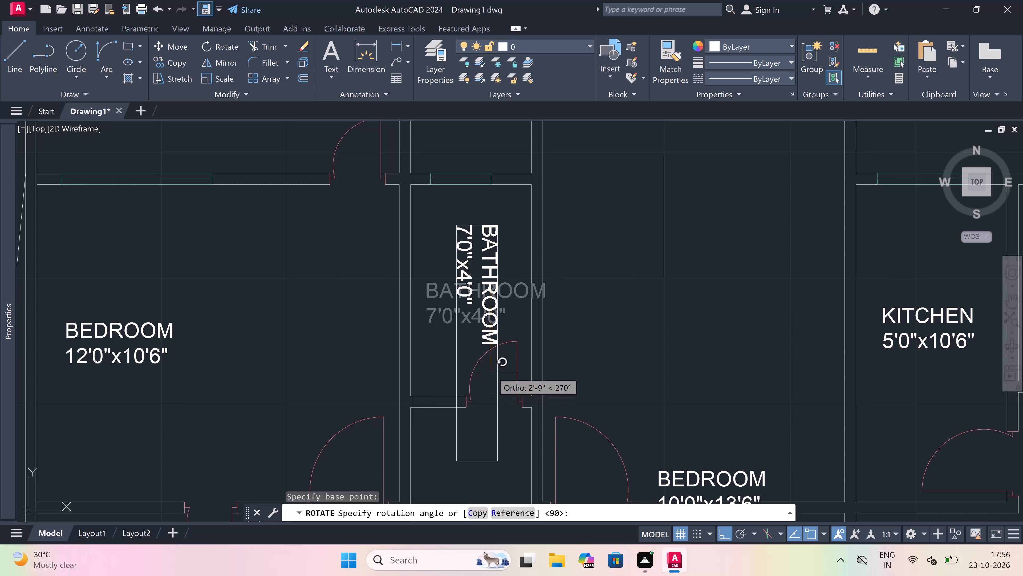
click(496, 425)
Move the BEDROOM 10'0"x13'6" label in the northern bedroom about 6'-0" north, off the south wall.
scroll(475, 295, down, 2)
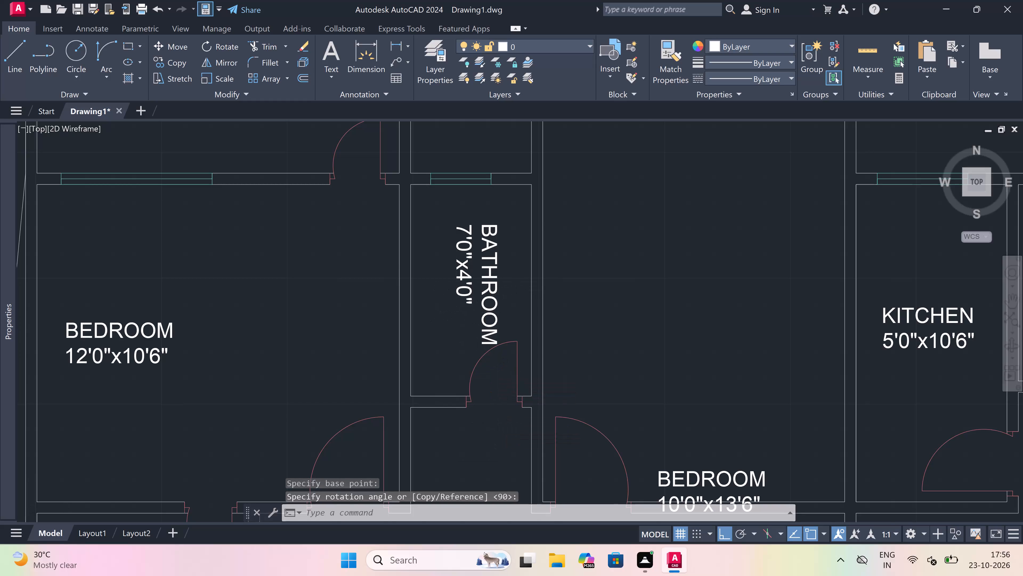
scroll(475, 295, down, 3)
scroll(493, 320, up, 3)
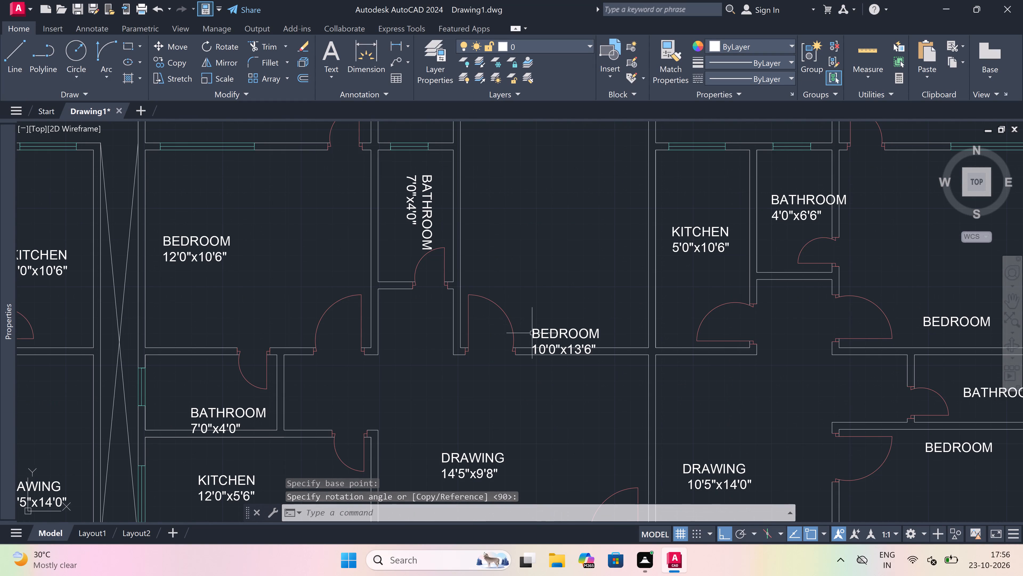
click(549, 337)
drag(530, 330, 525, 317)
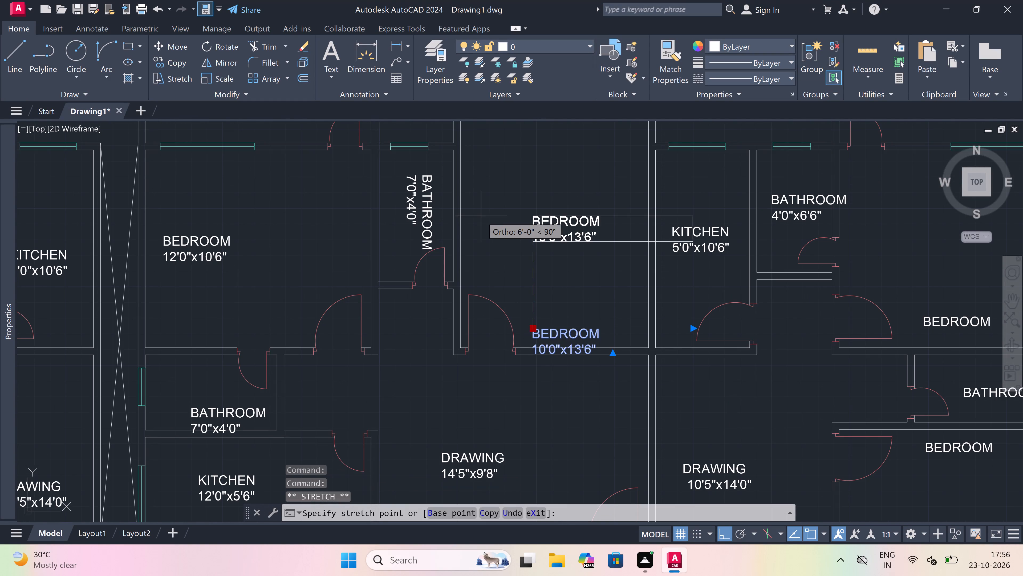
click(481, 216)
key(Escape)
Rotate the BATHROOM 4'0"x6'6" label between the northeast kitchen and bedroom by 90°.
scroll(492, 302, down, 4)
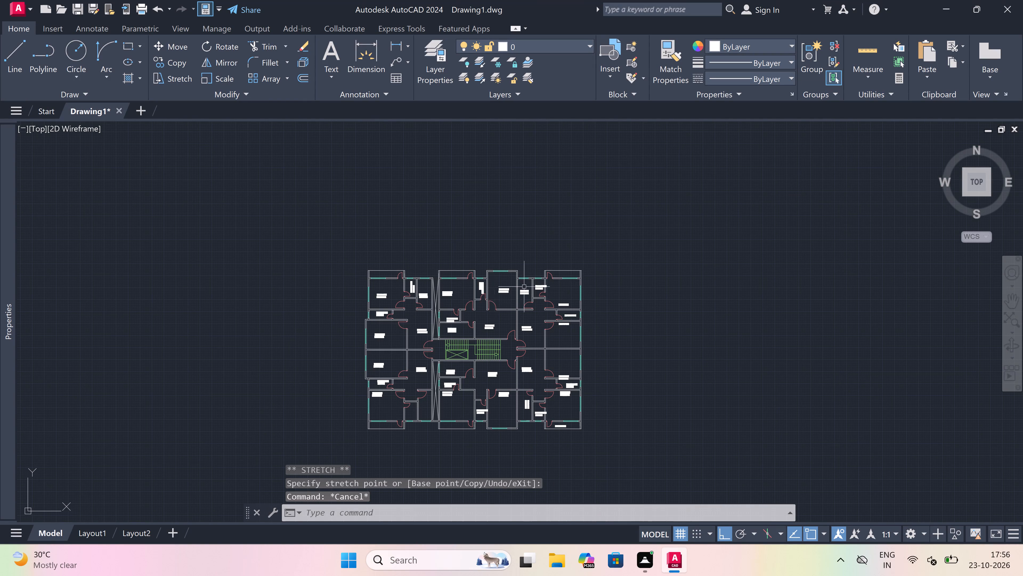
scroll(567, 266, up, 2)
scroll(506, 329, up, 2)
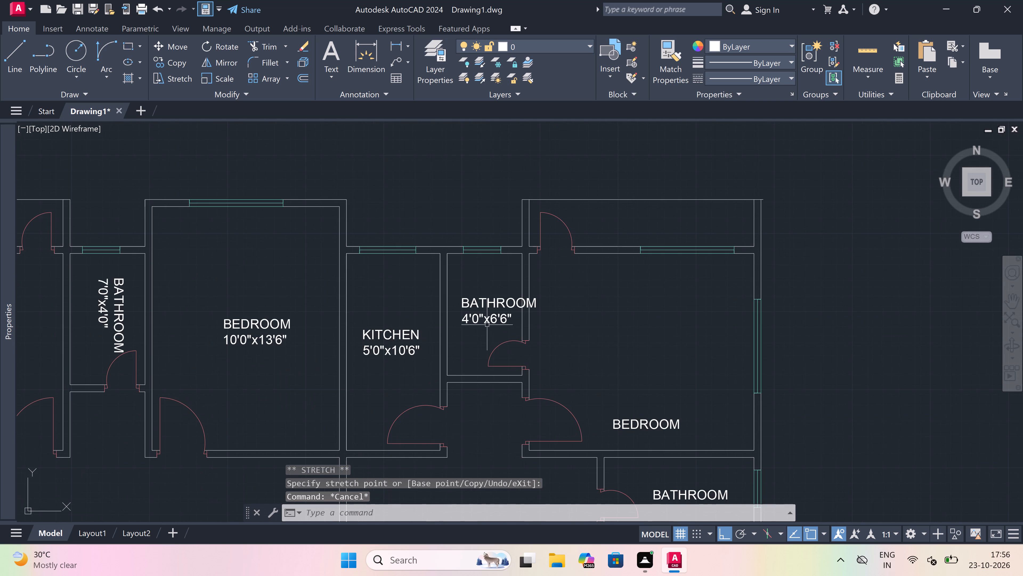
click(487, 306)
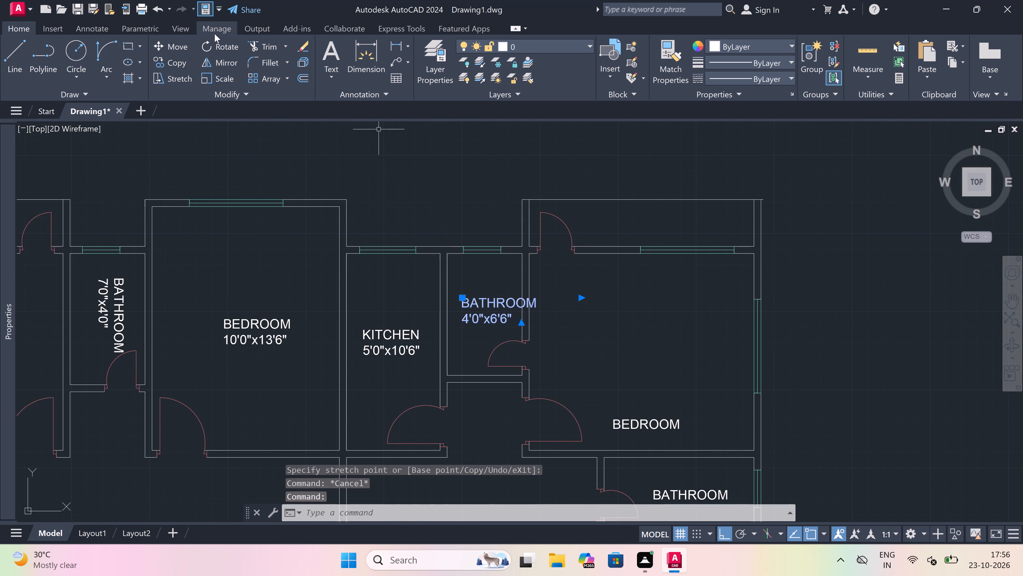
drag(223, 44, 226, 44)
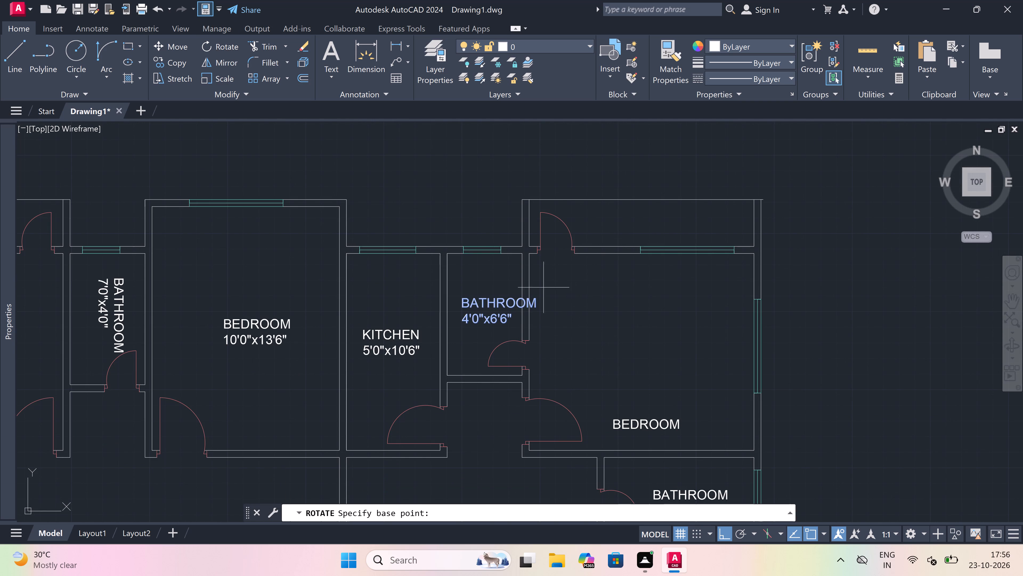
click(543, 287)
click(553, 154)
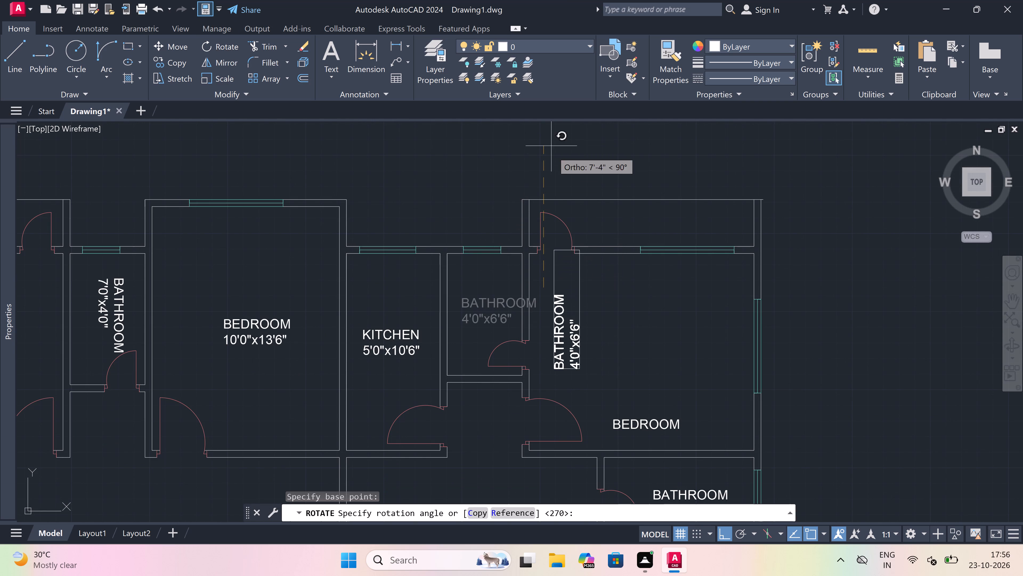
Move the rotated BATHROOM 4'0"x6'6" label west from the northeast bedroom into its bathroom, with Ortho off, clear of the door swing.
click(606, 314)
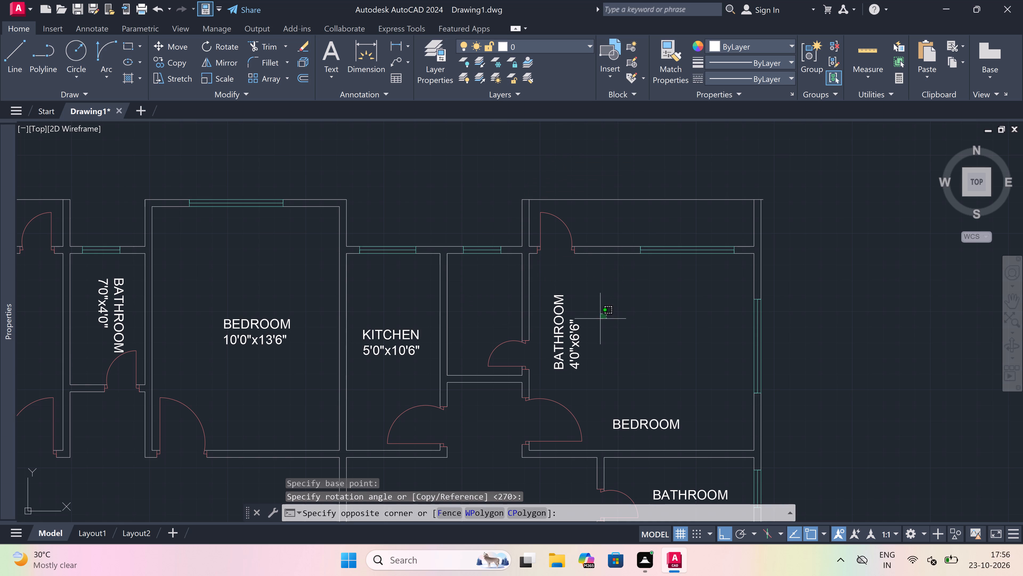
click(549, 343)
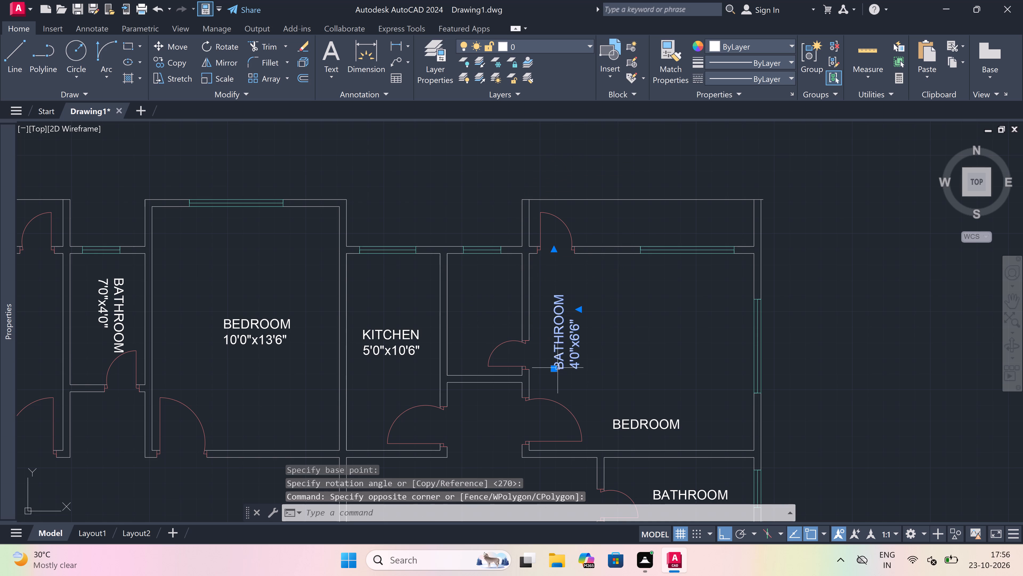
click(553, 367)
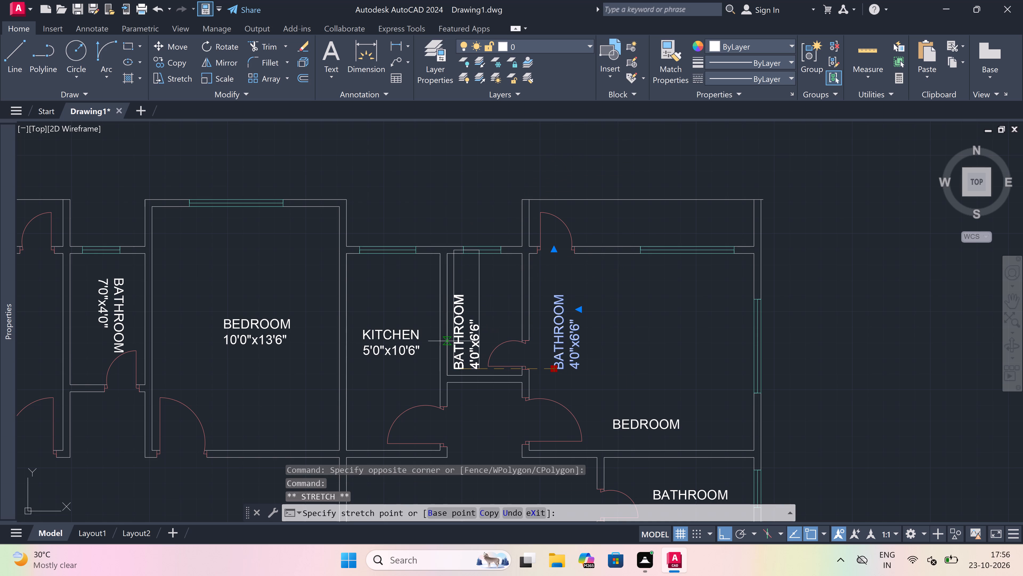
key(F8)
scroll(458, 334, up, 2)
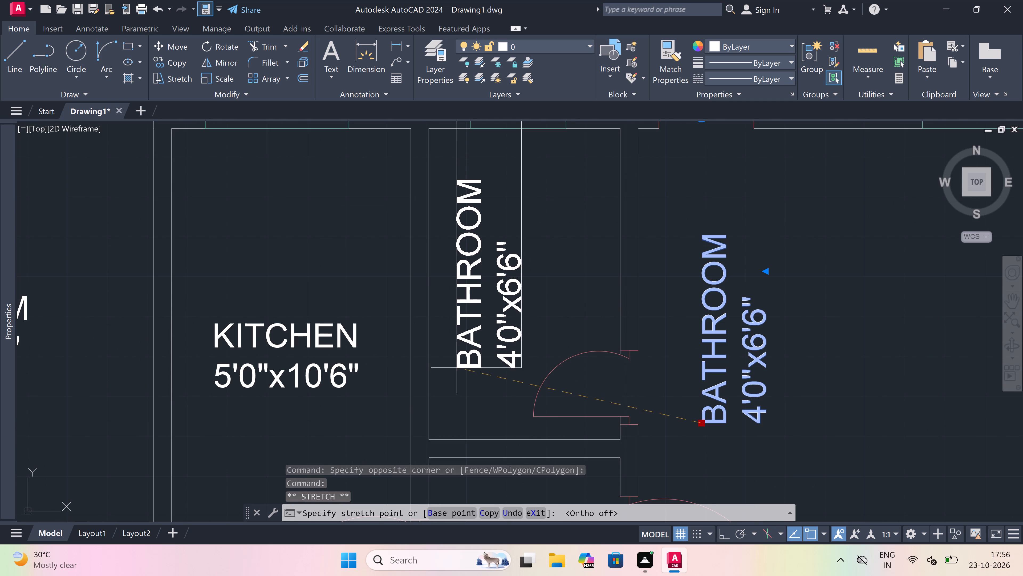
click(458, 364)
key(Escape)
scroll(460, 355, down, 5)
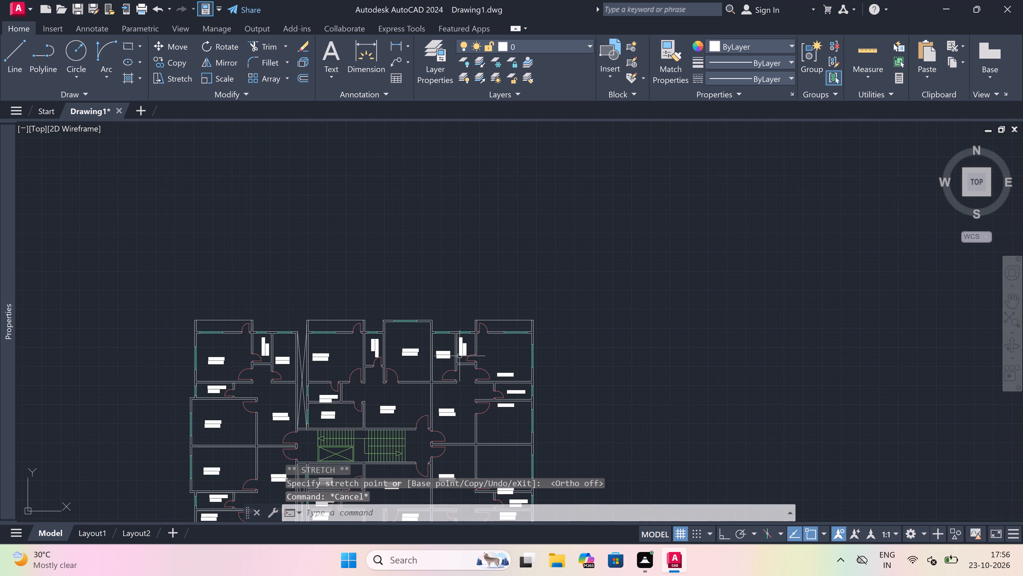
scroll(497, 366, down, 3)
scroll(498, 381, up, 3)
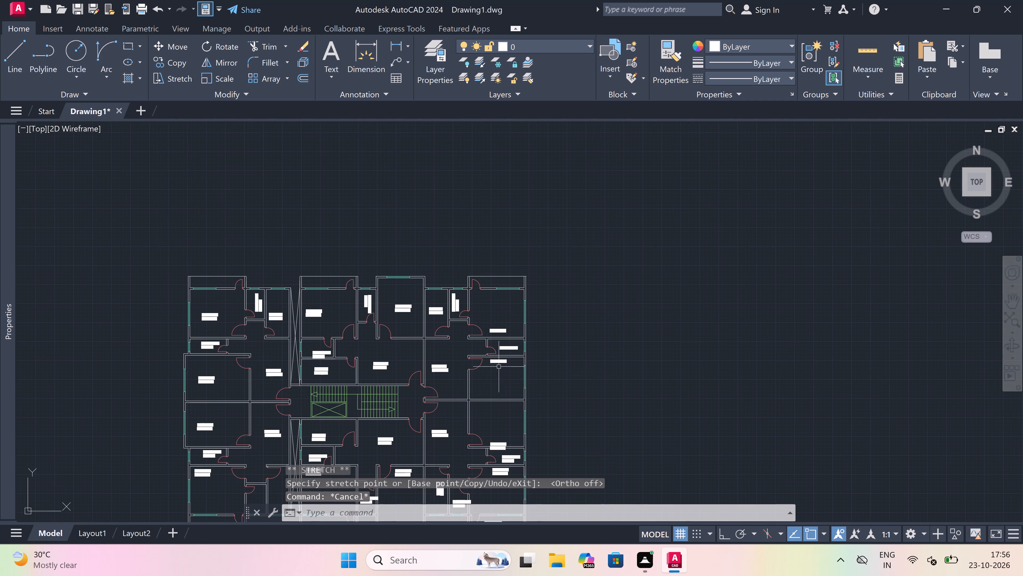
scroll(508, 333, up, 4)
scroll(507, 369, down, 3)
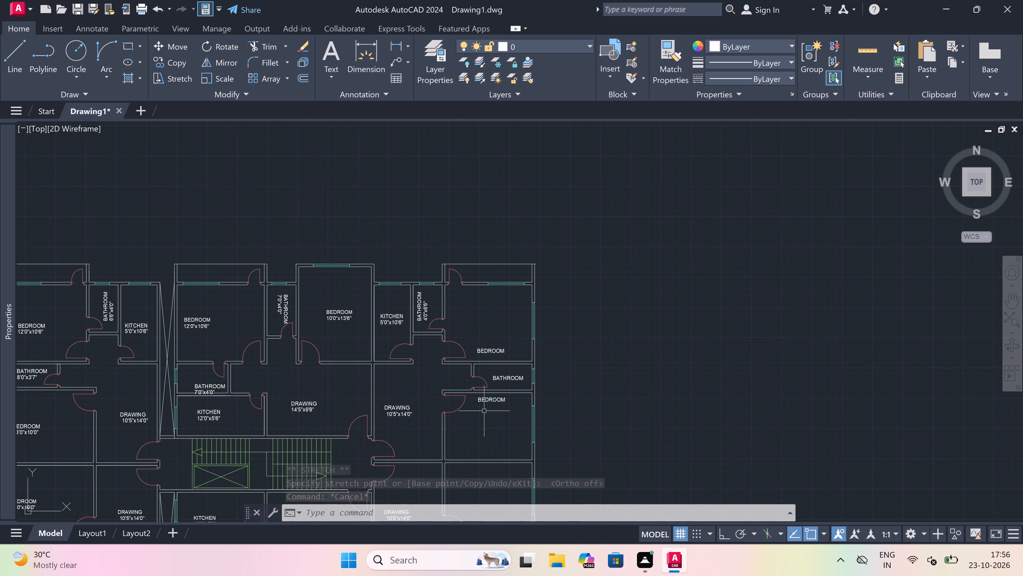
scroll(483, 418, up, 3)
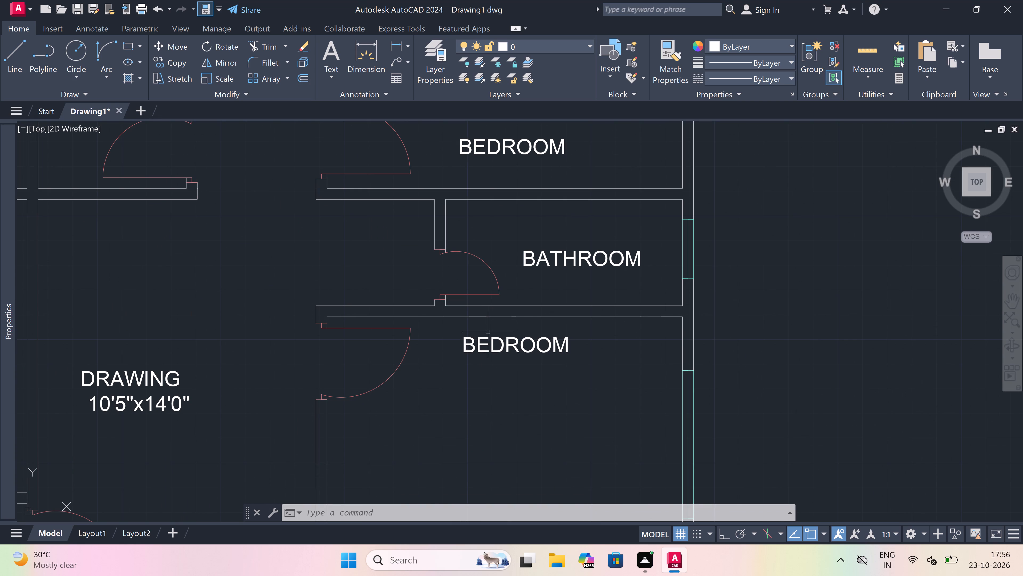
Add the dimensions 13'0"x10'0" as a second line to the BEDROOM label just south of the northeast unit's eastern bathroom.
triple_click(484, 347)
click(516, 350)
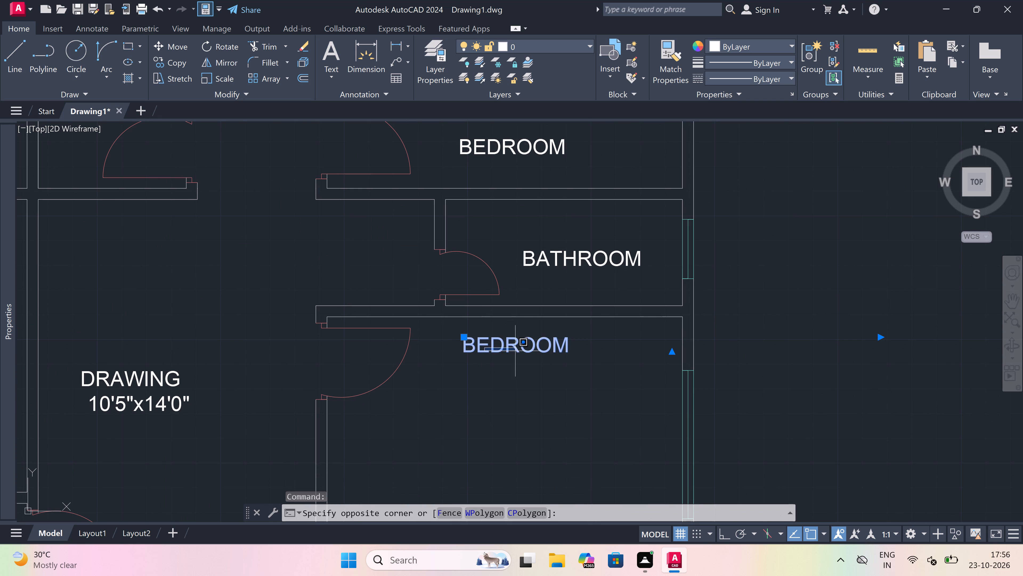
double_click(517, 348)
click(598, 344)
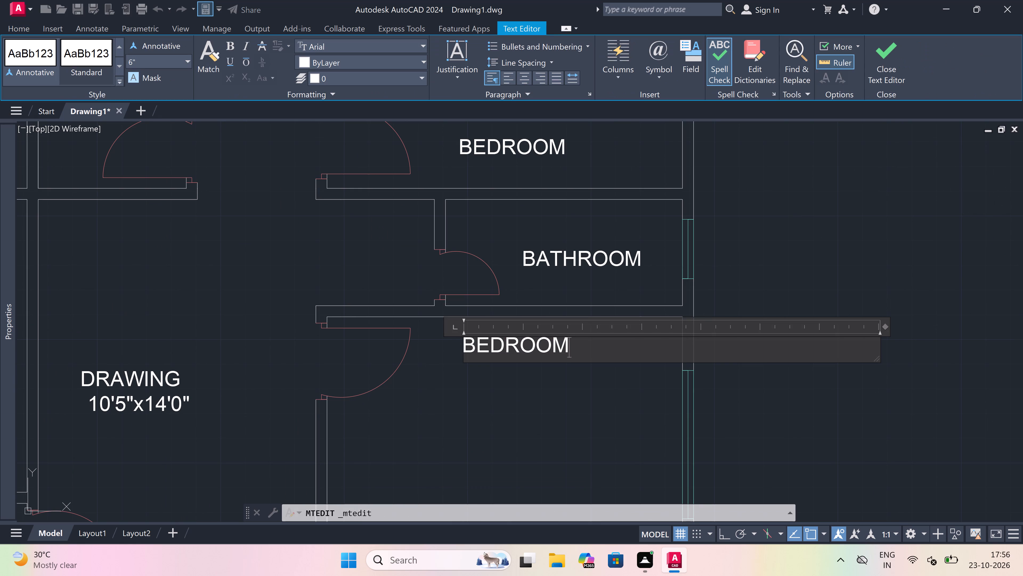
key(Return)
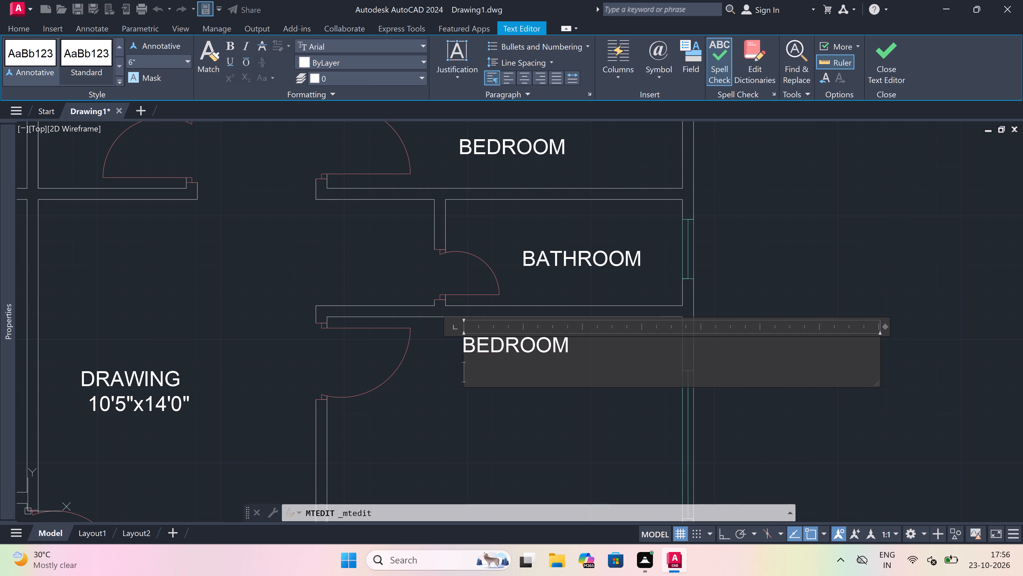
text(13)
key(apostrophe)
text(0"x)
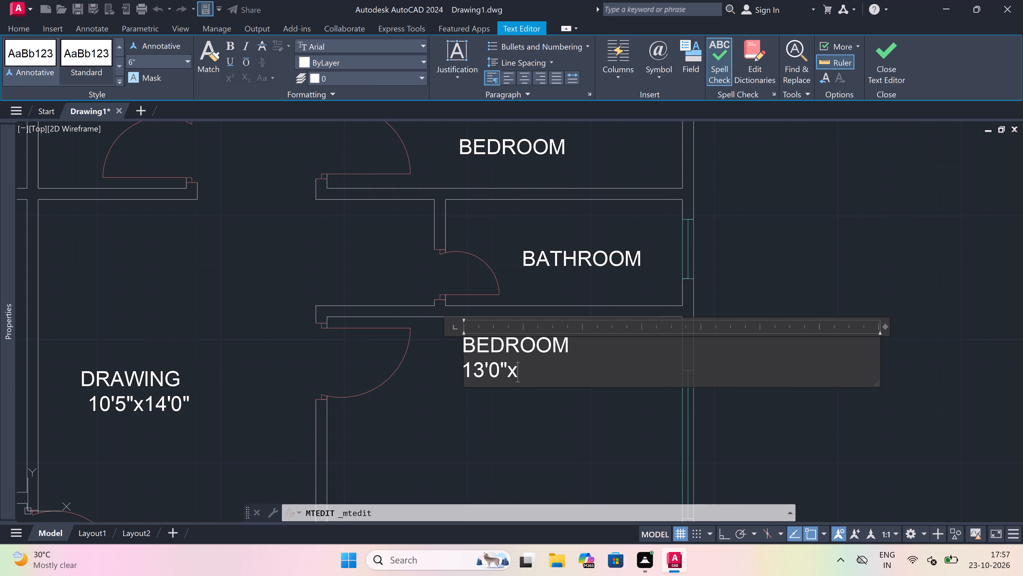
text(10'0")
click(485, 406)
Add the dimensions 12'0"x10'6" as a second line to the northeast corner BEDROOM label.
scroll(486, 367, down, 3)
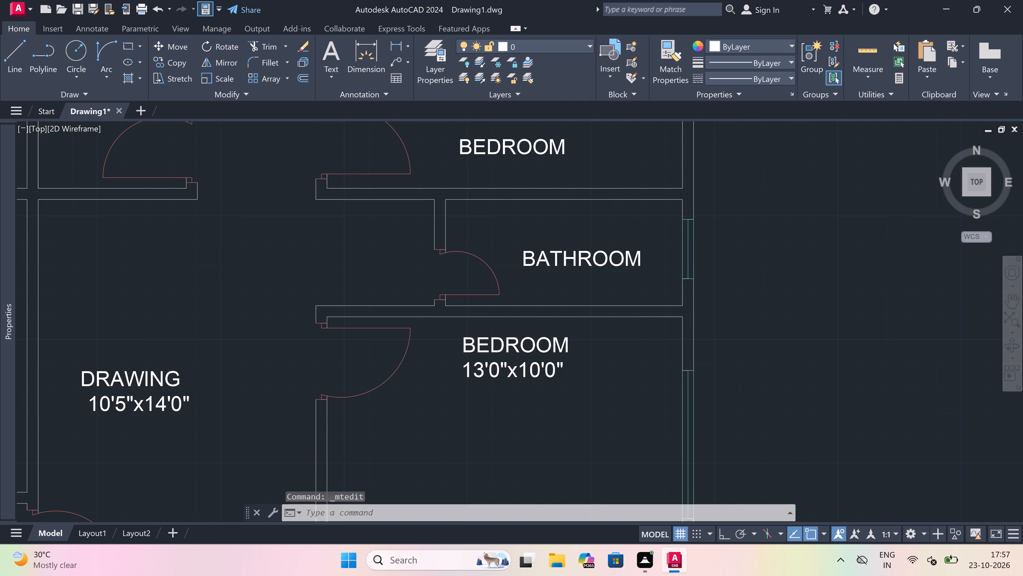
scroll(486, 281, up, 2)
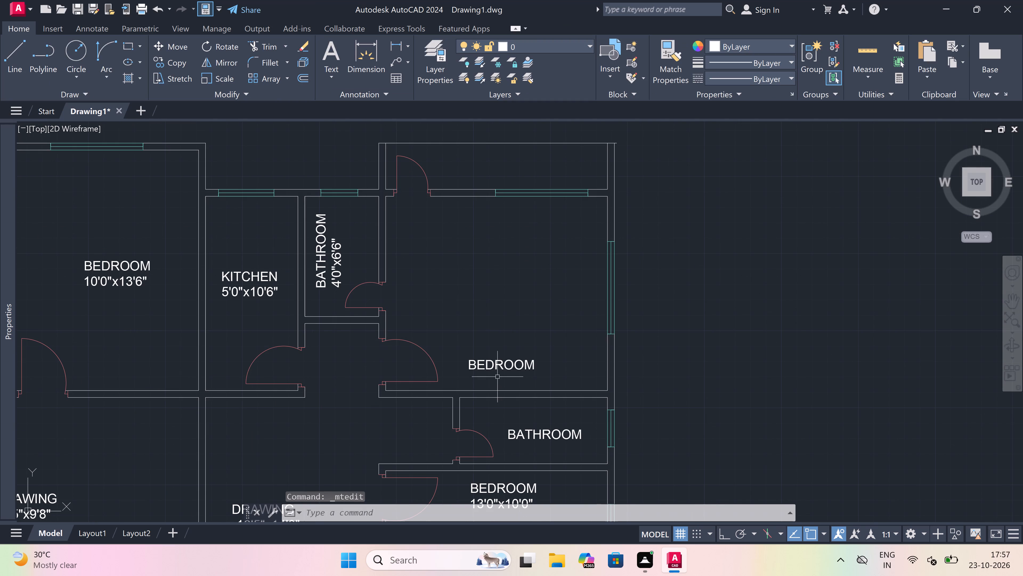
triple_click(491, 364)
scroll(491, 364, up, 3)
click(587, 363)
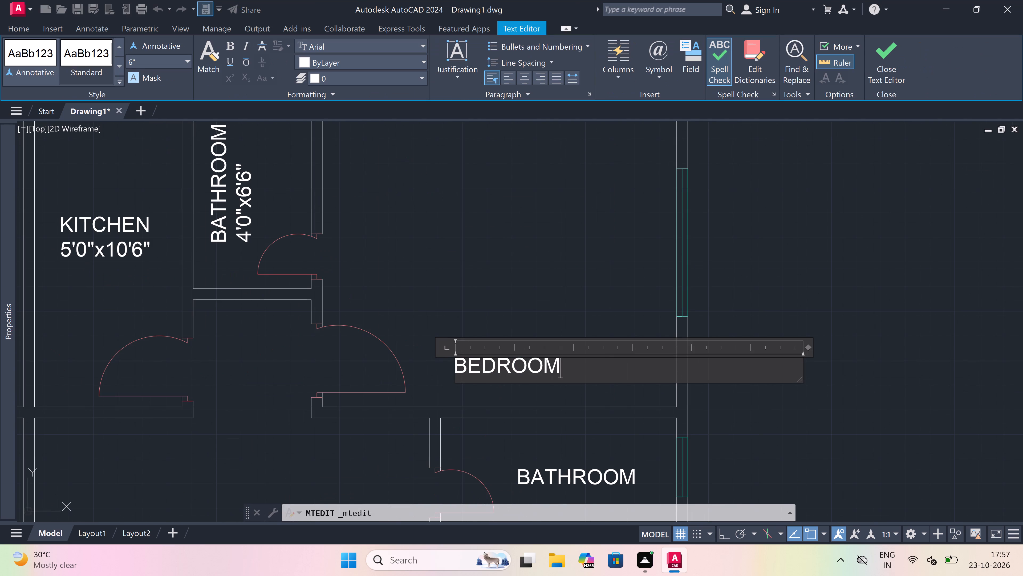
key(Return)
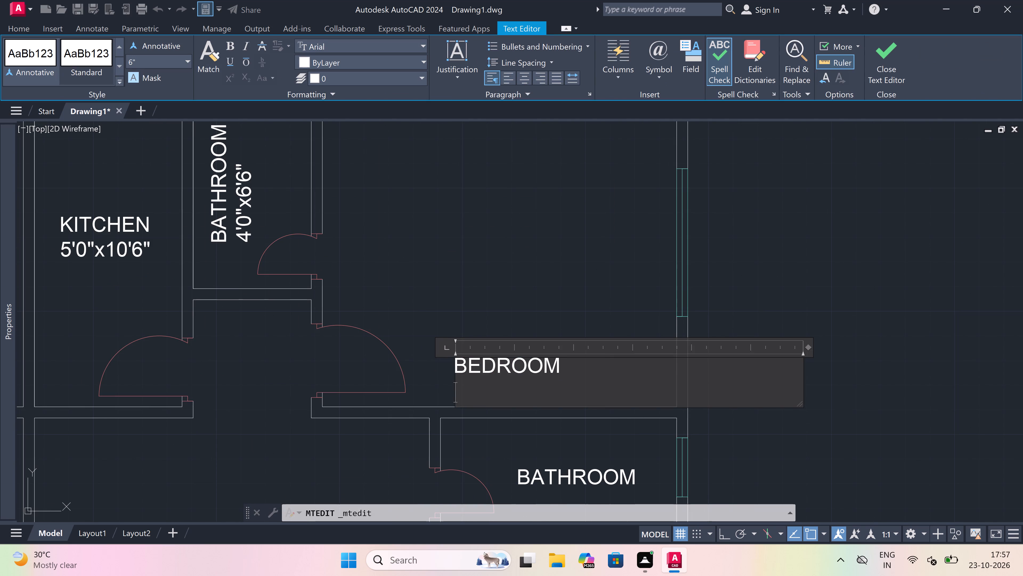
text(12'0"x)
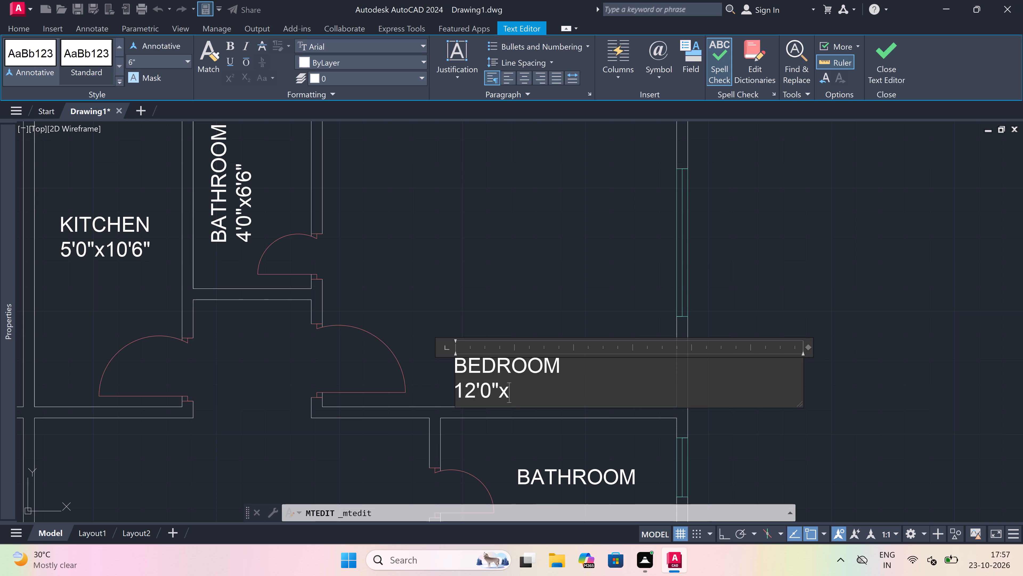
text(10')
text(6")
click(548, 315)
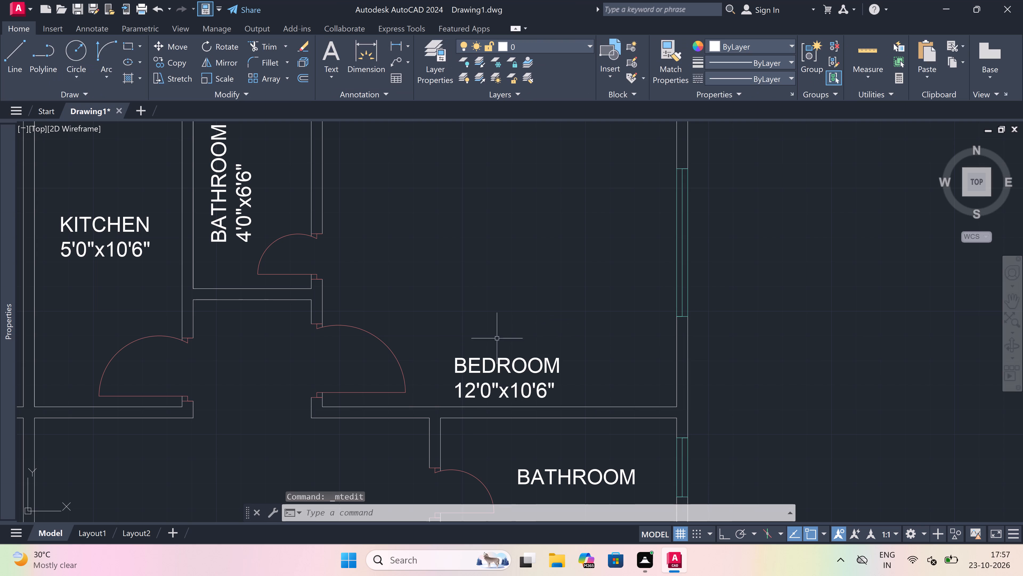
Move the northeast BEDROOM 12'0"x10'6" label north and slightly west, away from the bedroom's south wall.
click(475, 369)
drag(455, 355, 455, 310)
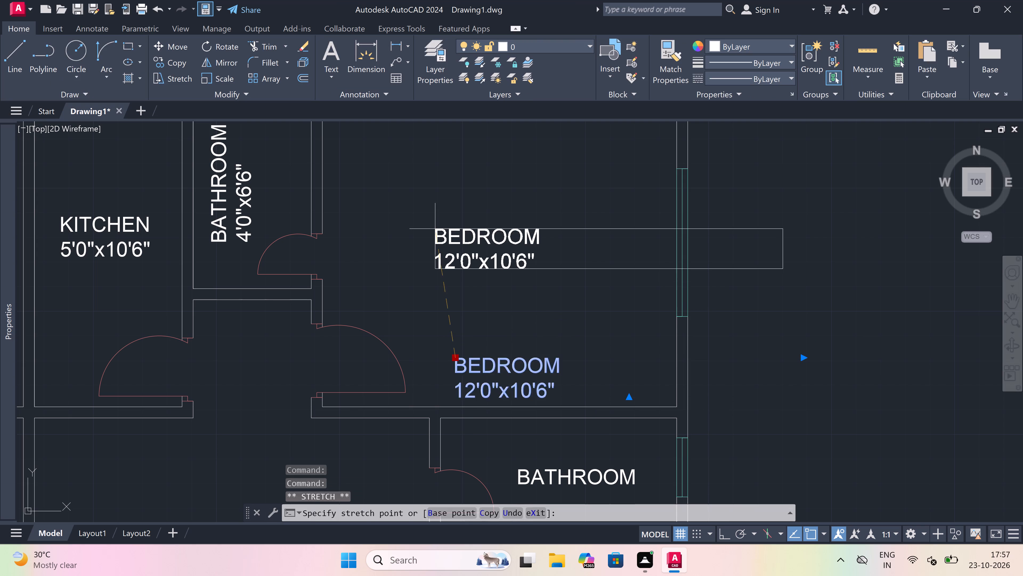
click(435, 229)
scroll(437, 228, down, 4)
key(Escape)
Move the BEDROOM 13'0"x10'0" label below the northeast unit's eastern bathroom south and slightly west, towards the room's middle.
scroll(476, 300, up, 2)
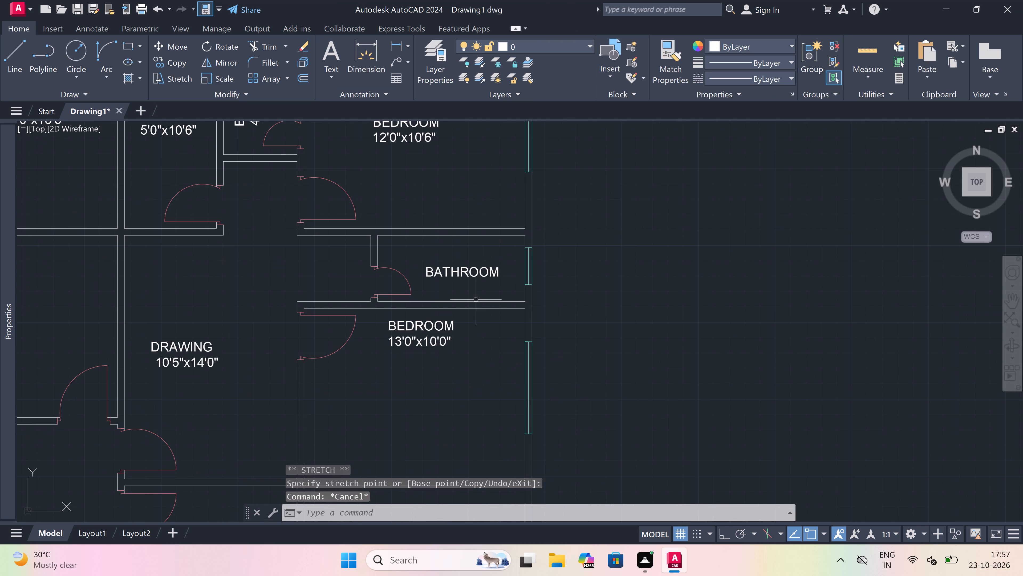
click(396, 343)
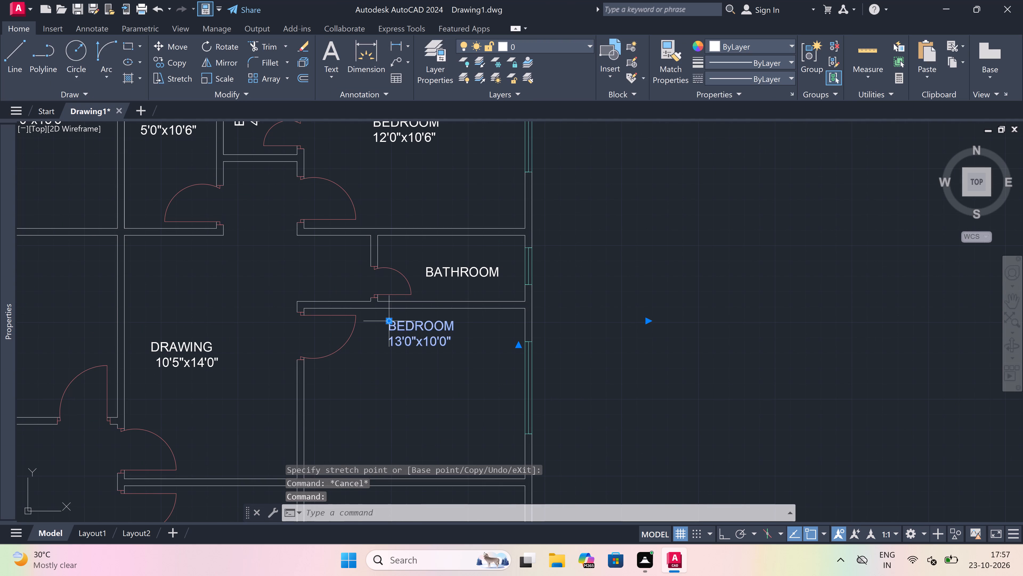
click(391, 321)
drag(372, 403, 373, 398)
key(Escape)
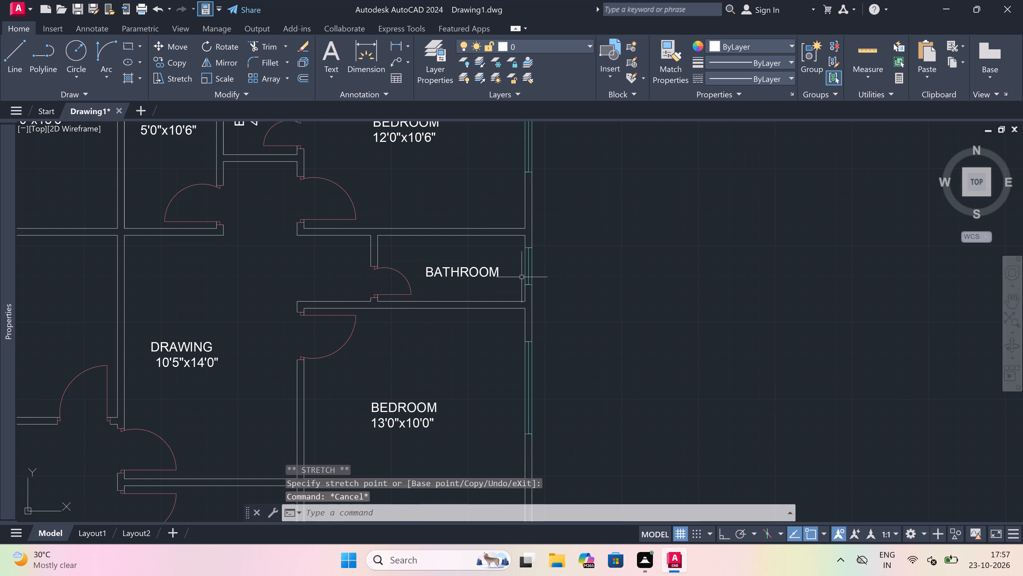
Add the dimensions 8'0"x3'7" as a second line to the BATHROOM label between the two northeast bedrooms.
scroll(522, 277, down, 5)
scroll(520, 263, up, 4)
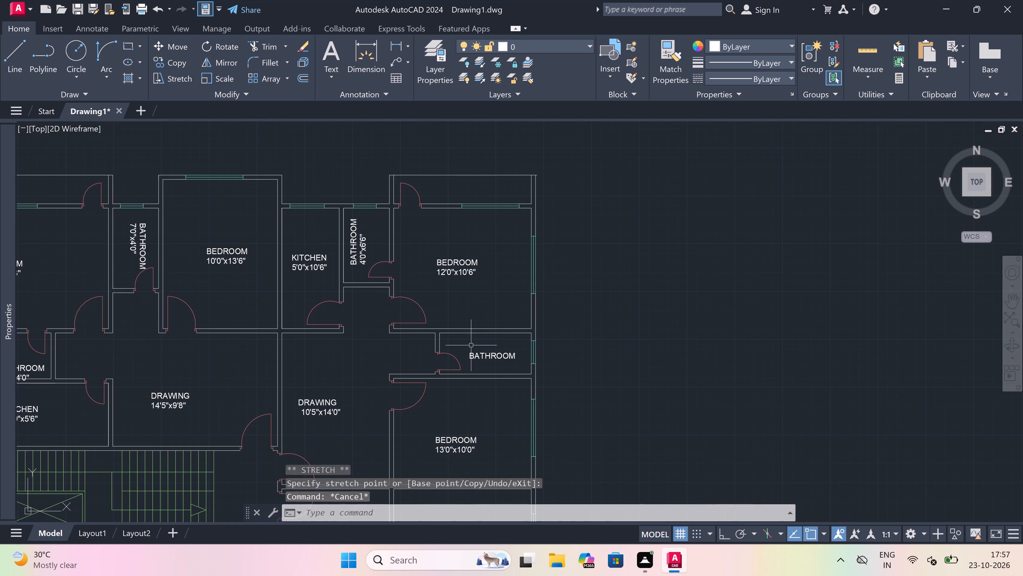
triple_click(481, 357)
scroll(486, 370, up, 4)
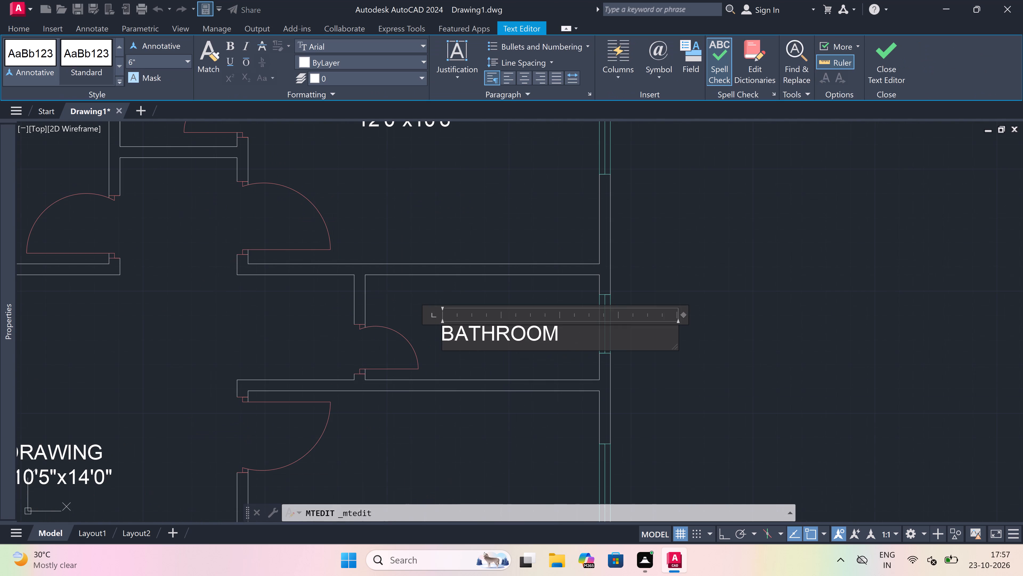
click(573, 337)
key(Return)
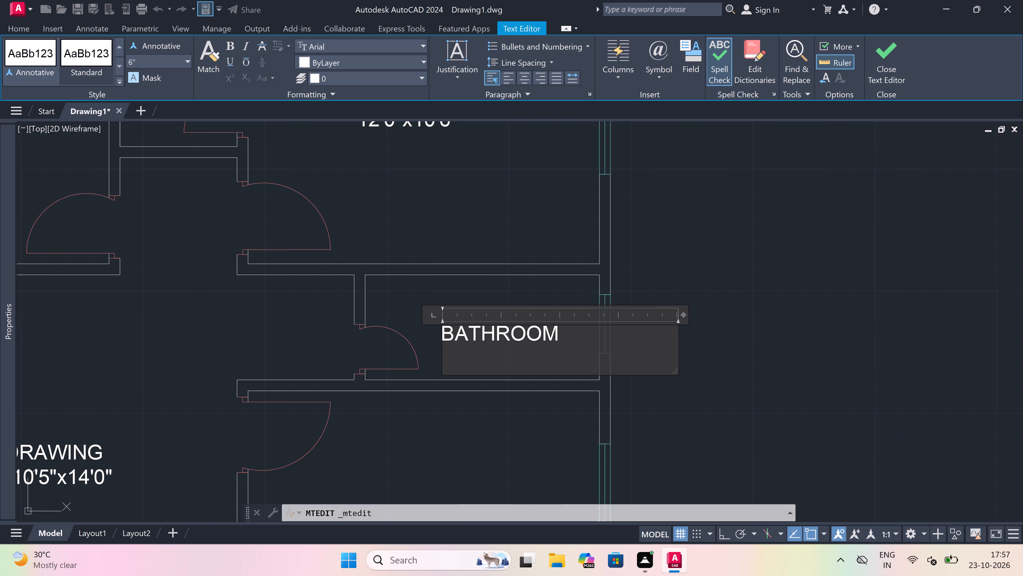
text(8'0"x)
text(4')
text(0")
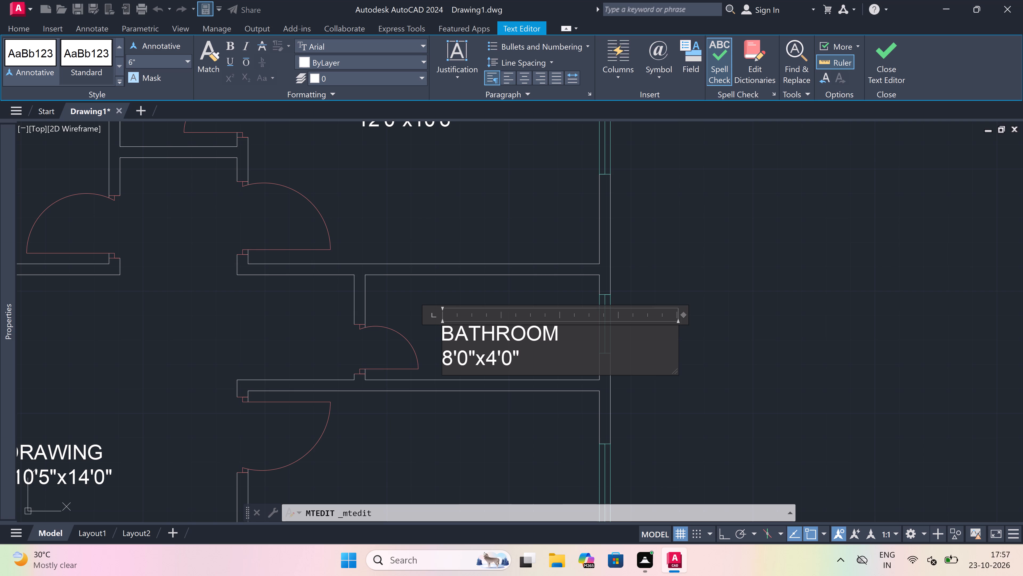
key(BackSpace)
key(BackSpace)
key(BackSpace)
key(BackSpace)
text(3'7")
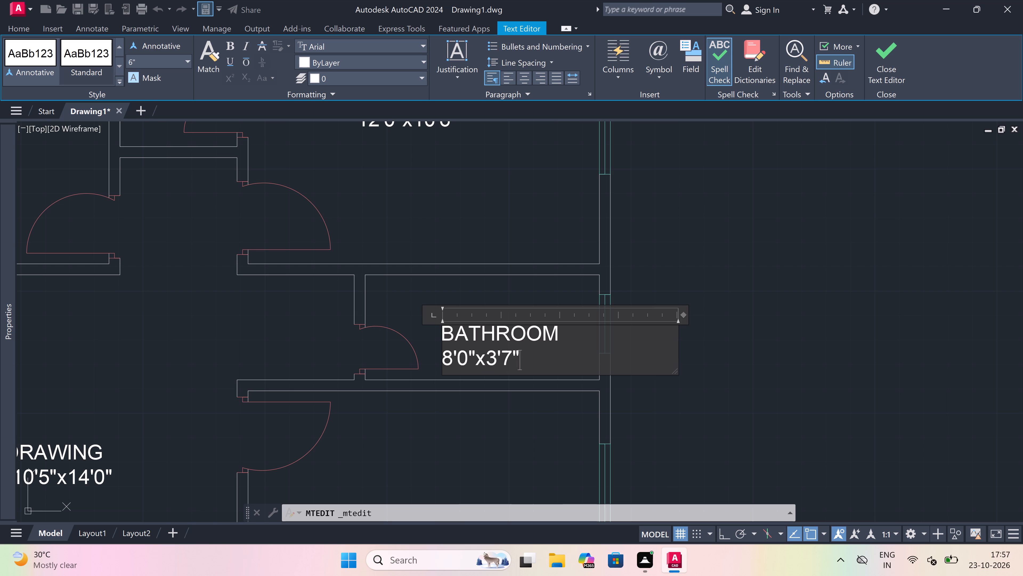
drag(514, 422, 514, 418)
Move the southeast unit's BEDROOM 13'0"x10'0" label straight north, off the wall it shares with the bathroom.
scroll(482, 352, down, 9)
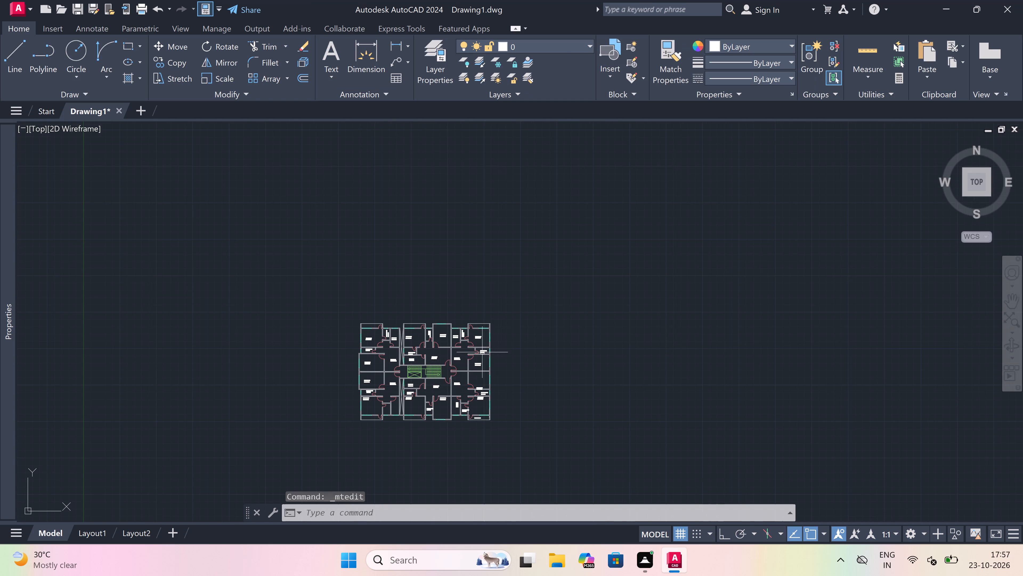
scroll(473, 386, up, 5)
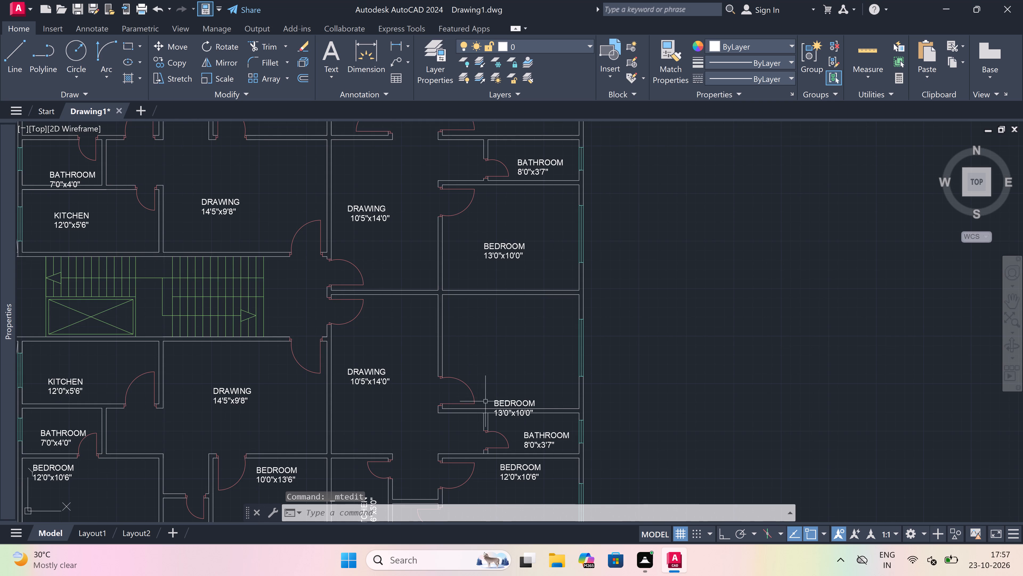
click(501, 402)
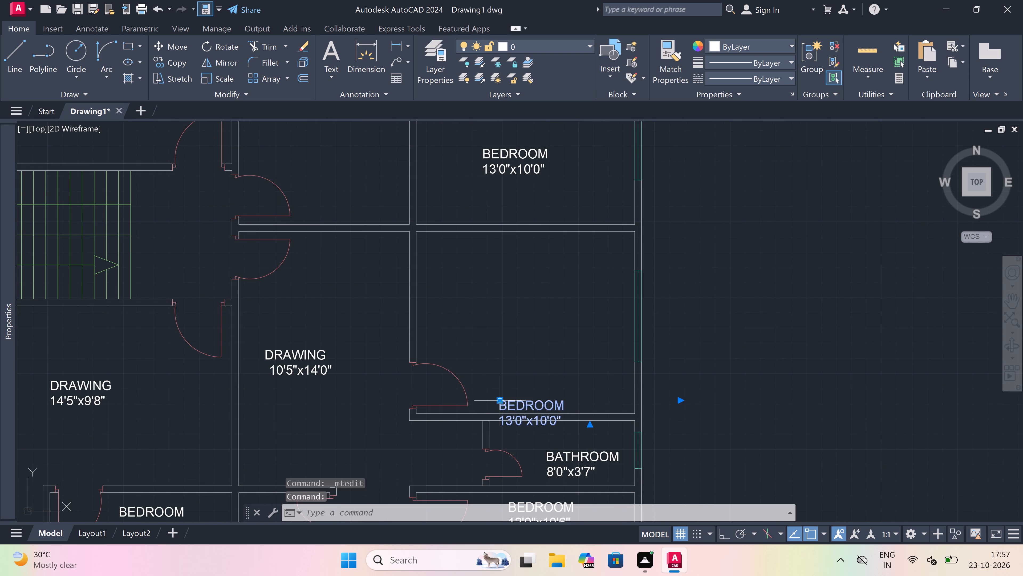
drag(501, 402, 502, 392)
click(500, 310)
key(Escape)
scroll(516, 370, down, 1)
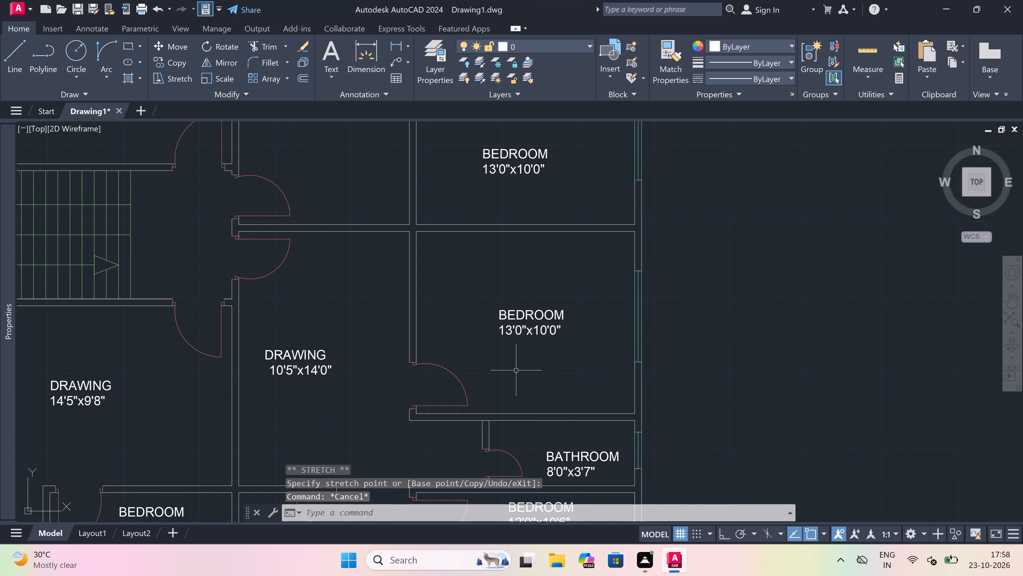
Move the southeast corner BEDROOM 12'0"x10'6" label south, off the bedroom's north wall.
scroll(537, 412, down, 3)
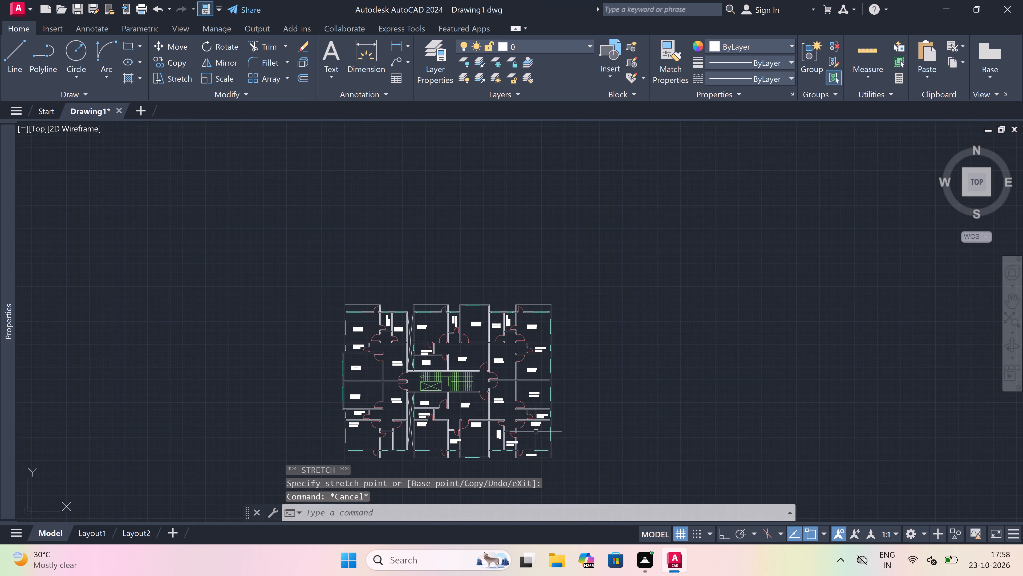
scroll(531, 453, up, 2)
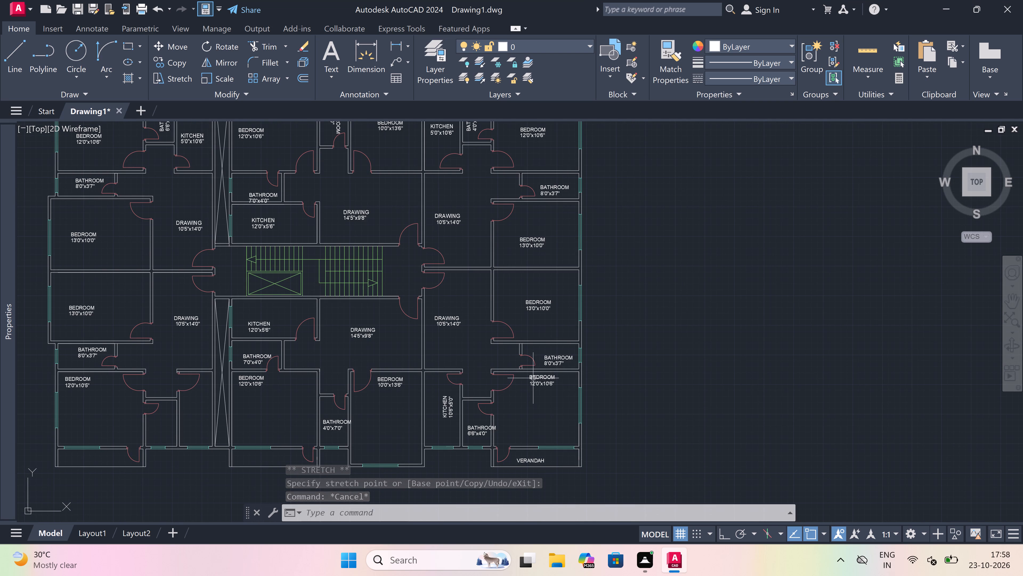
click(533, 377)
click(533, 377)
click(529, 414)
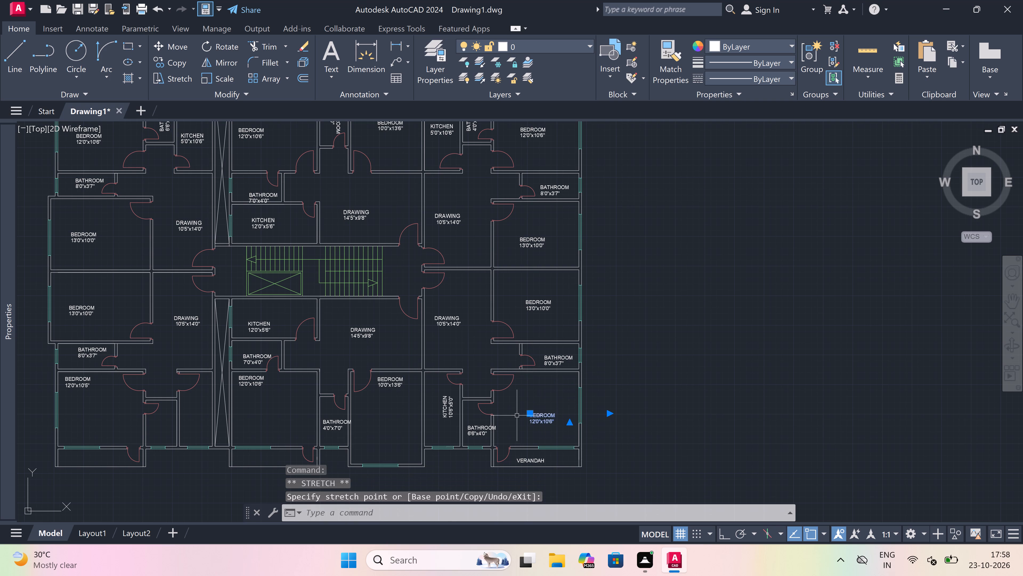
key(Escape)
Rotate the southeast unit's BATHROOM 6'6"x4'0" label 90° counterclockwise with ortho on, so it reads vertically clear of the east wall.
scroll(517, 414, down, 1)
scroll(482, 435, up, 3)
scroll(498, 406, up, 1)
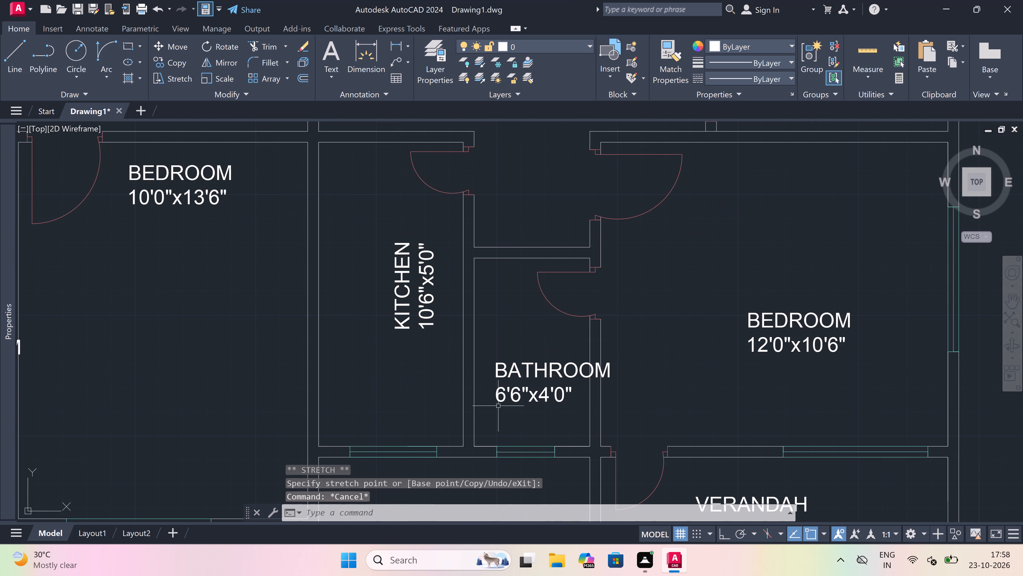
click(524, 366)
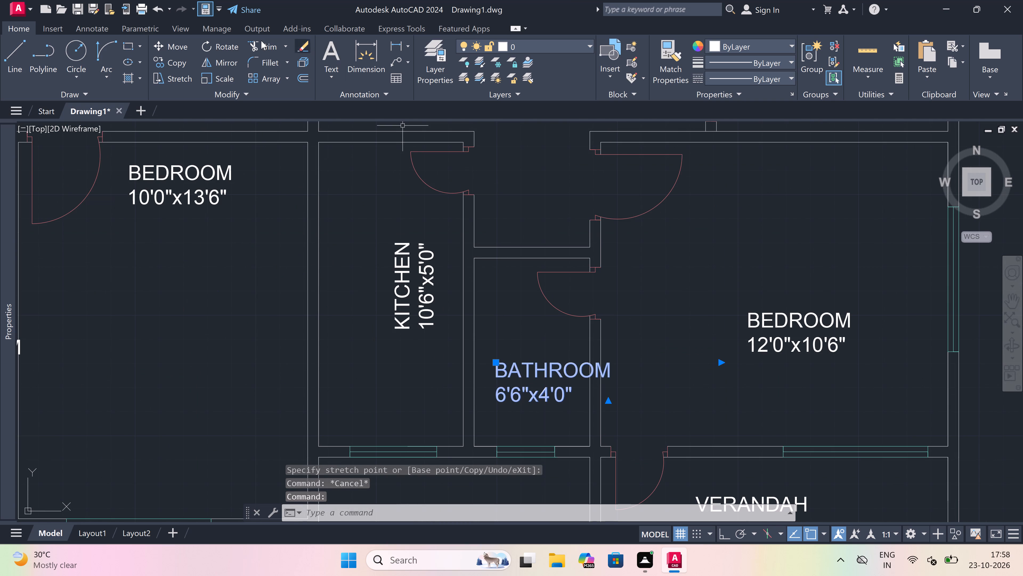
click(225, 44)
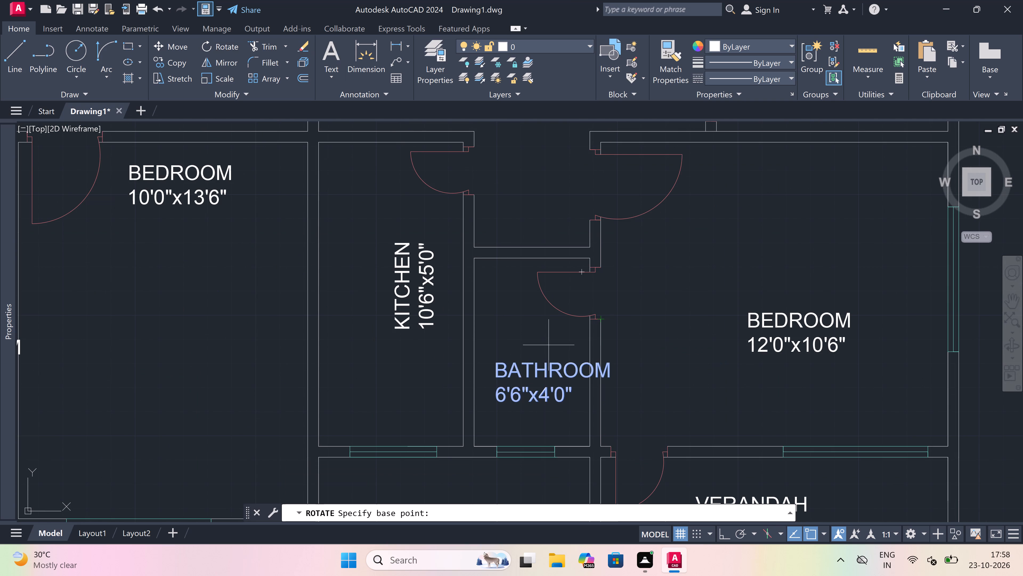
drag(511, 392, 509, 380)
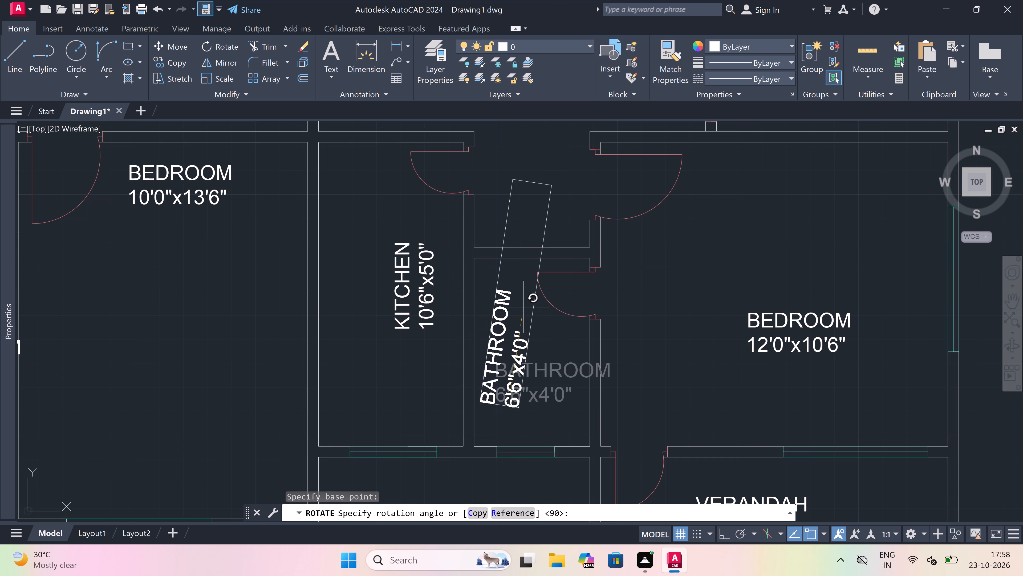
key(F8)
click(506, 266)
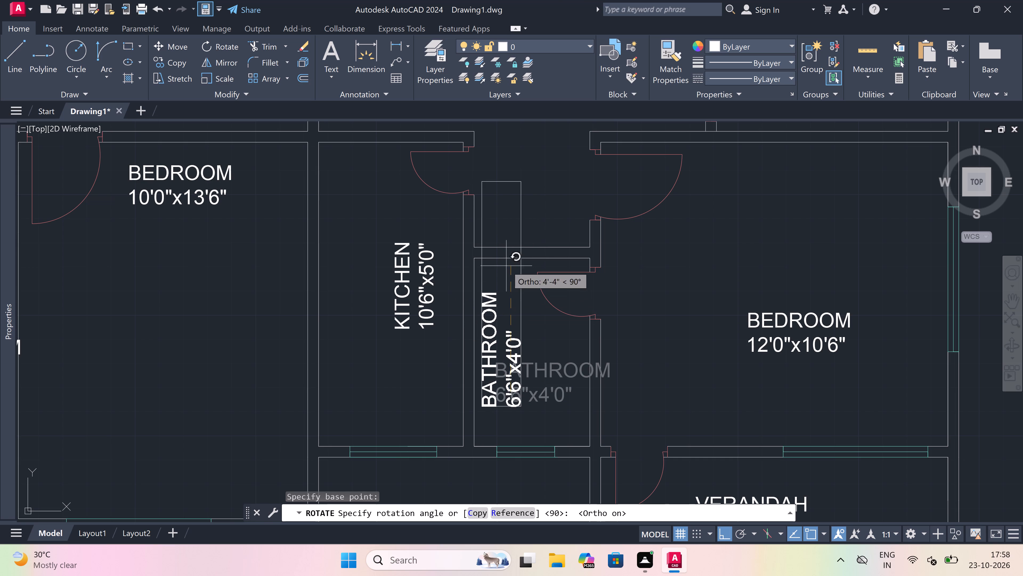
Rotate the BATHROOM 4'0"x7'0" label between the two south-central bedrooms 90° counterclockwise.
scroll(492, 338, down, 4)
scroll(476, 334, up, 2)
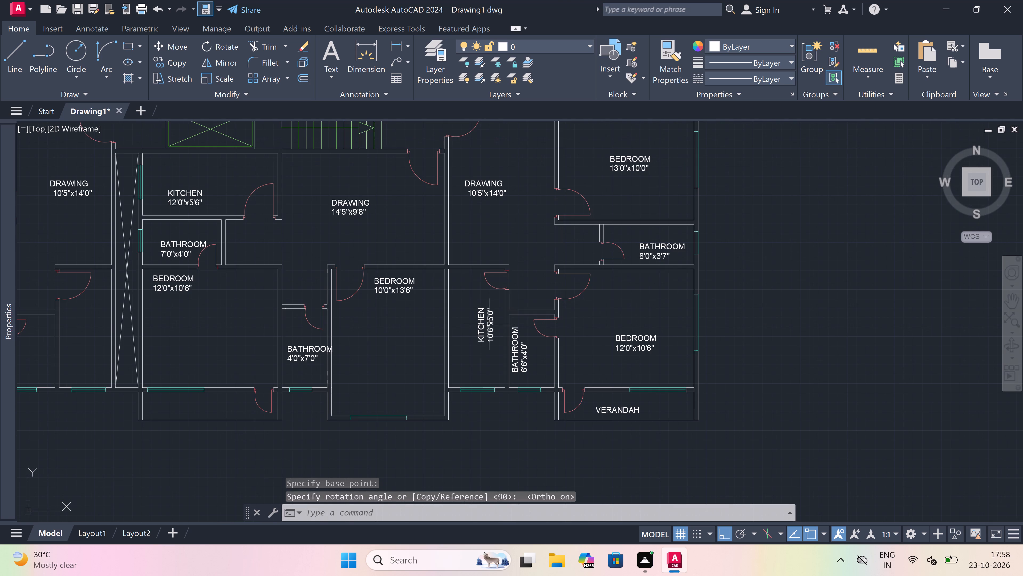
scroll(482, 326, down, 1)
scroll(352, 346, up, 2)
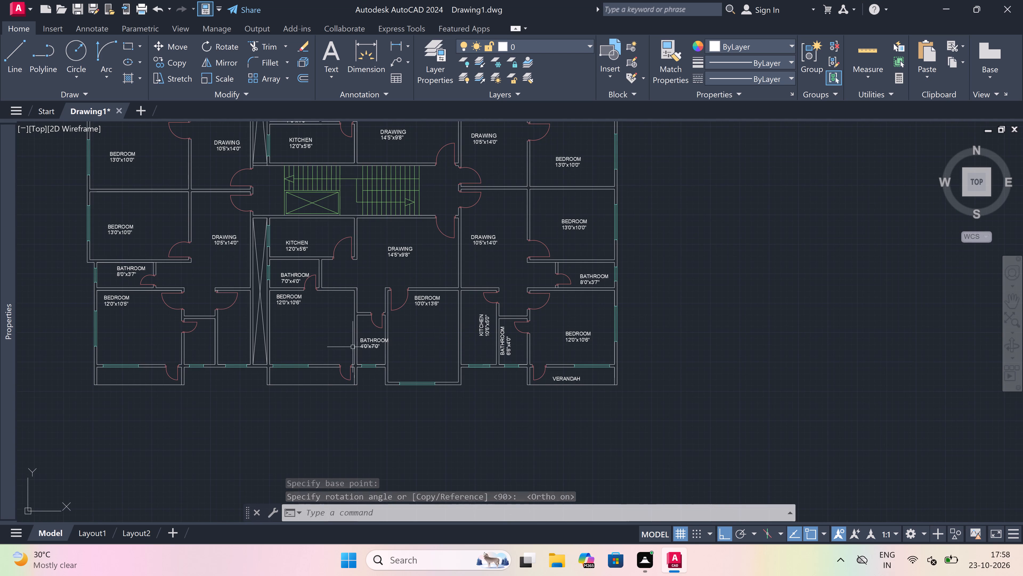
click(386, 342)
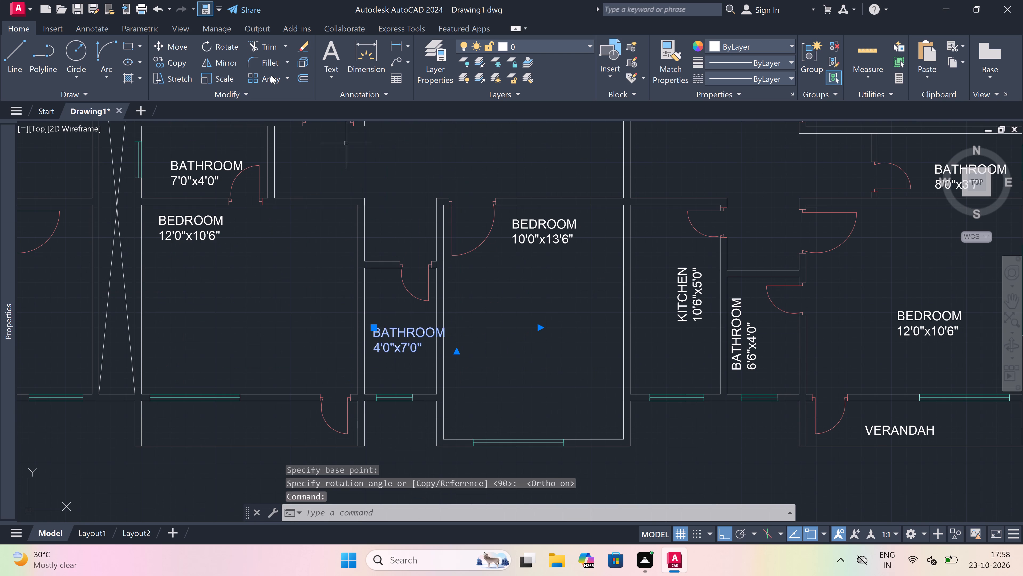
drag(221, 42, 225, 45)
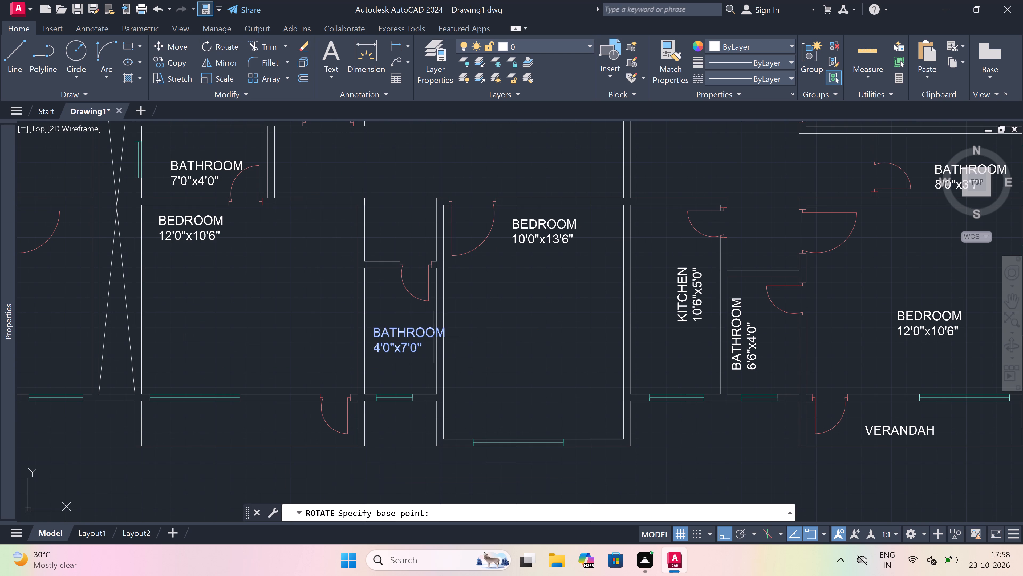
drag(399, 337, 399, 334)
click(376, 227)
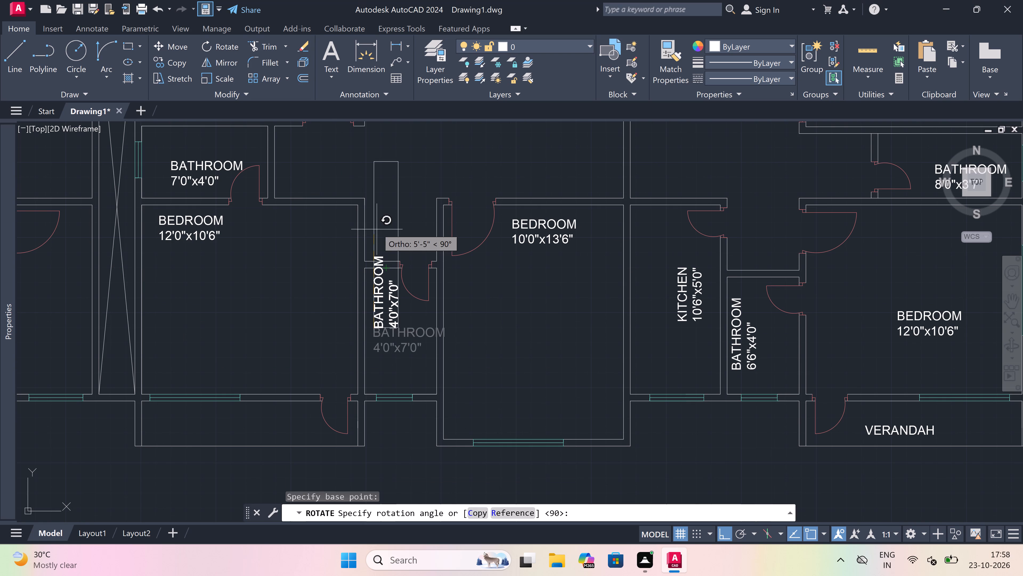
Move the vertical BATHROOM 4'0"x7'0" label straight south, off the bathroom's north wall.
click(376, 324)
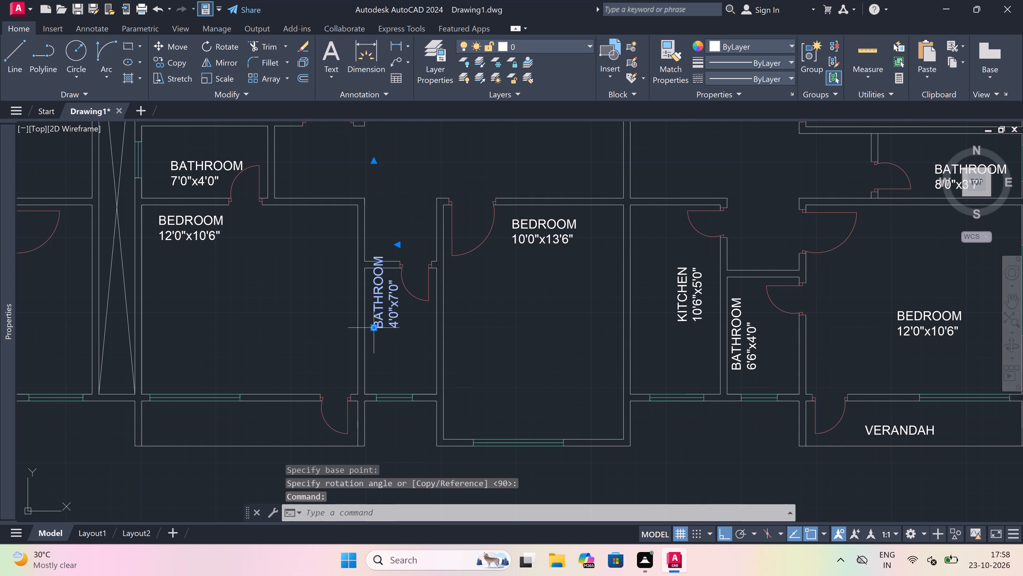
click(373, 328)
click(383, 379)
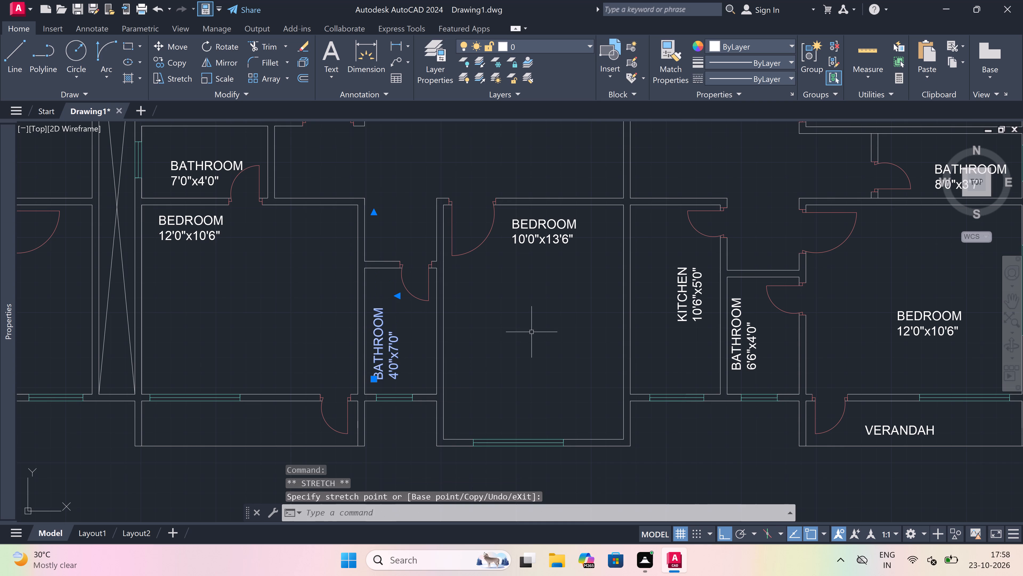
key(Escape)
Move the vertical KITCHEN 10'6"x5'0" label from the southeast unit straight west into the southwest unit's kitchen.
scroll(532, 330, down, 4)
scroll(452, 332, up, 3)
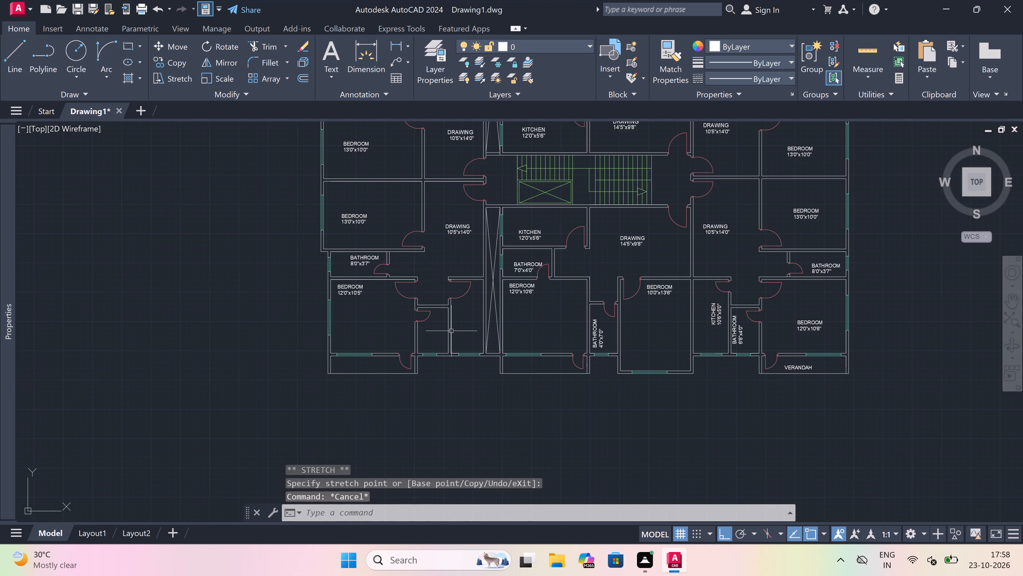
scroll(451, 331, up, 1)
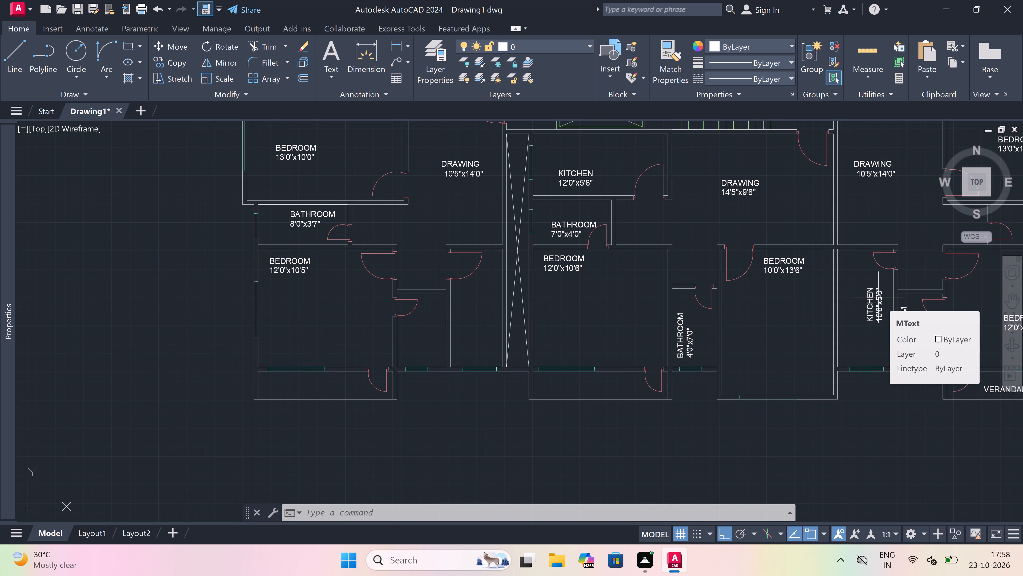
scroll(878, 297, up, 1)
click(868, 299)
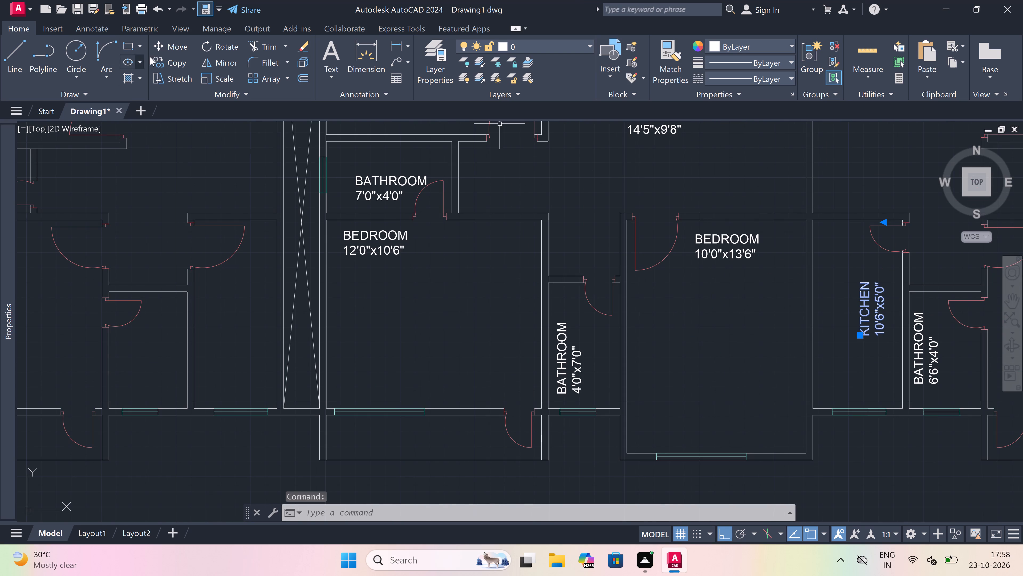
drag(172, 44, 177, 43)
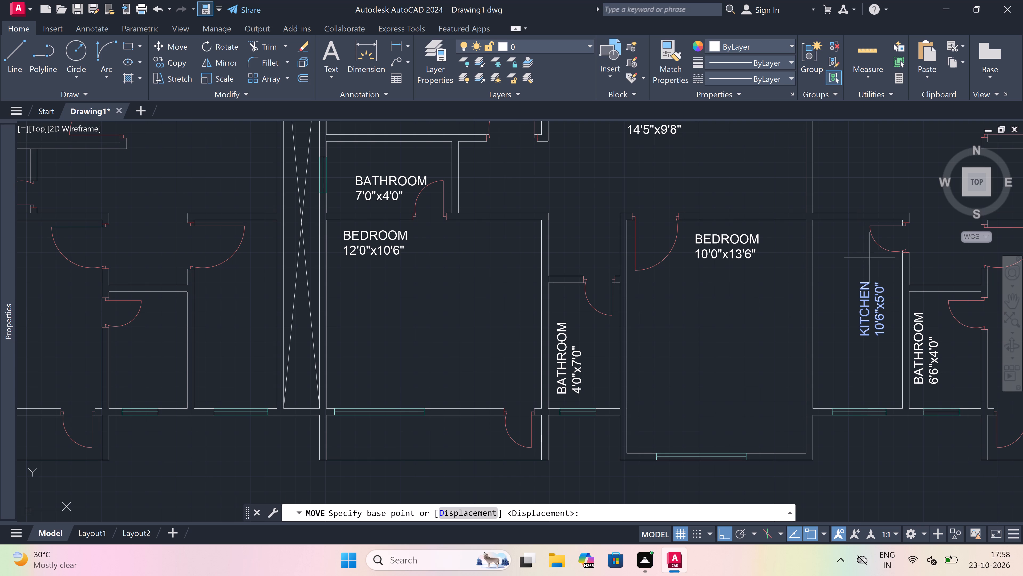
drag(863, 298, 859, 298)
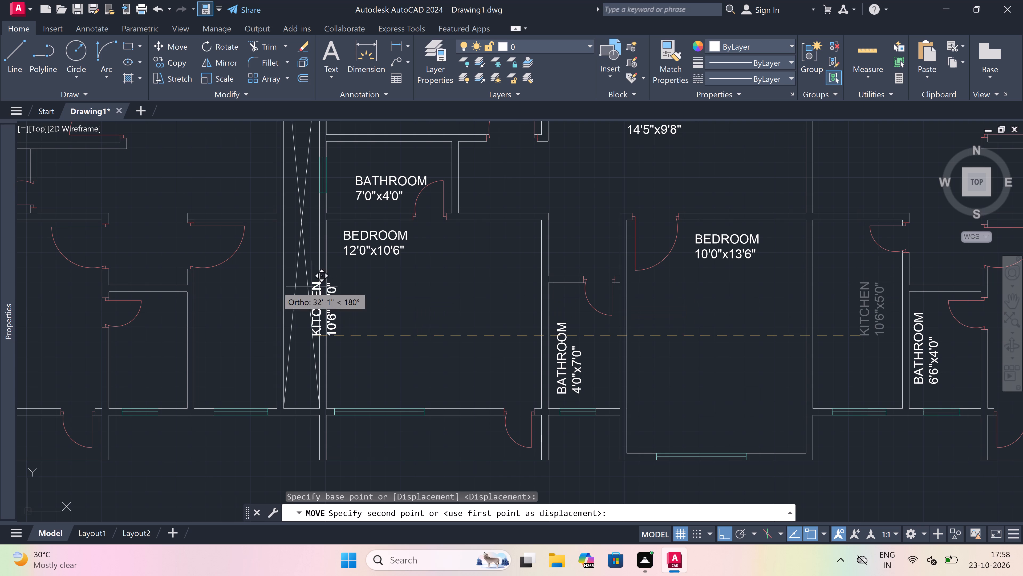
click(227, 296)
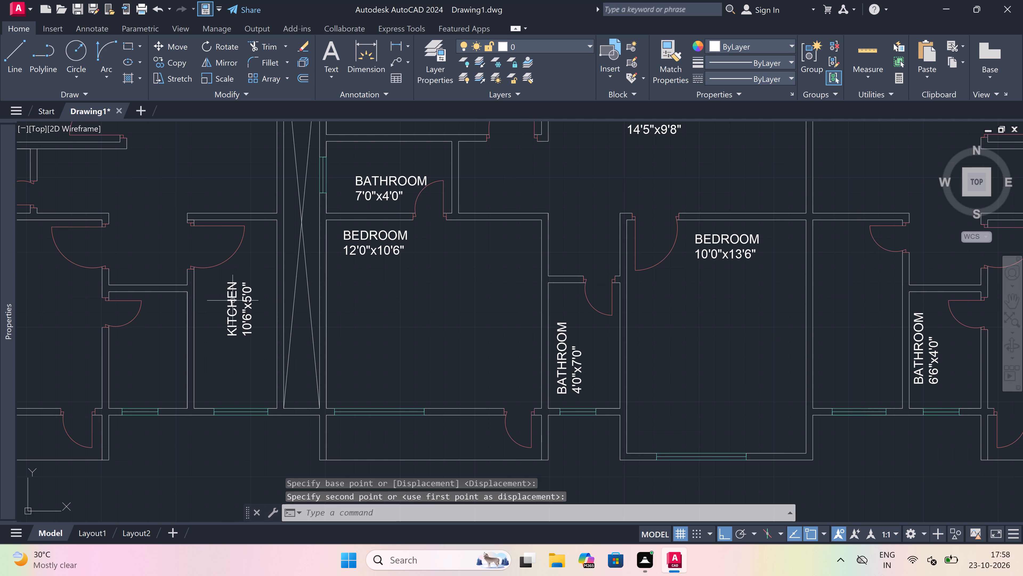
Copy the southwest unit's KITCHEN 10'6"x5'0" label straight east into the southeast unit's kitchen.
click(234, 305)
click(173, 61)
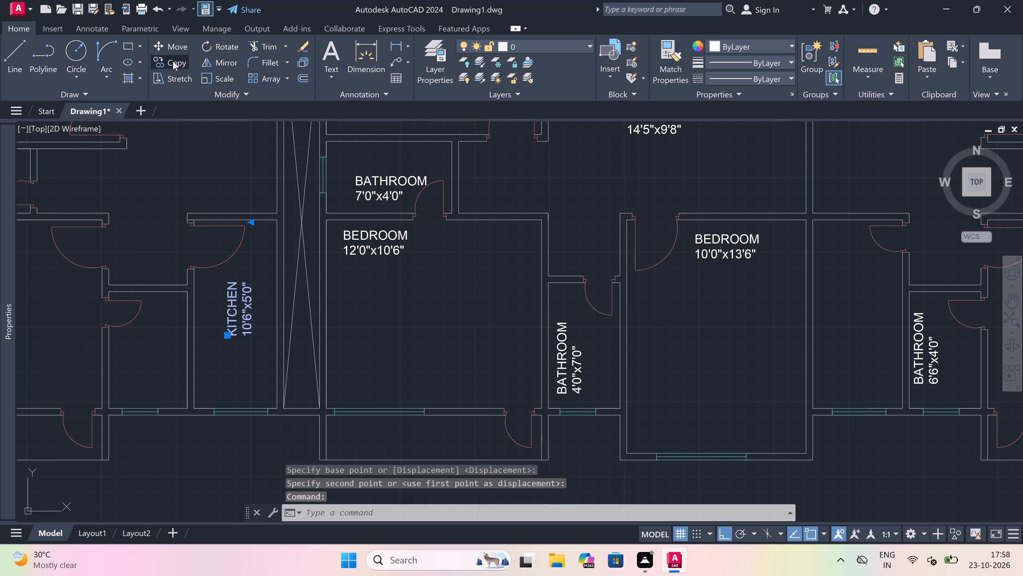
drag(226, 301, 278, 294)
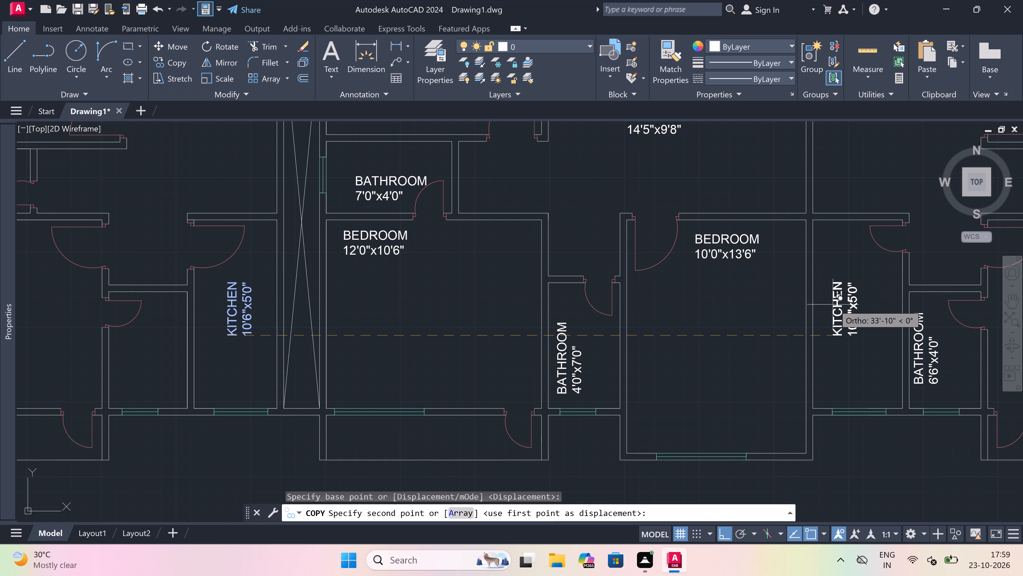
click(844, 302)
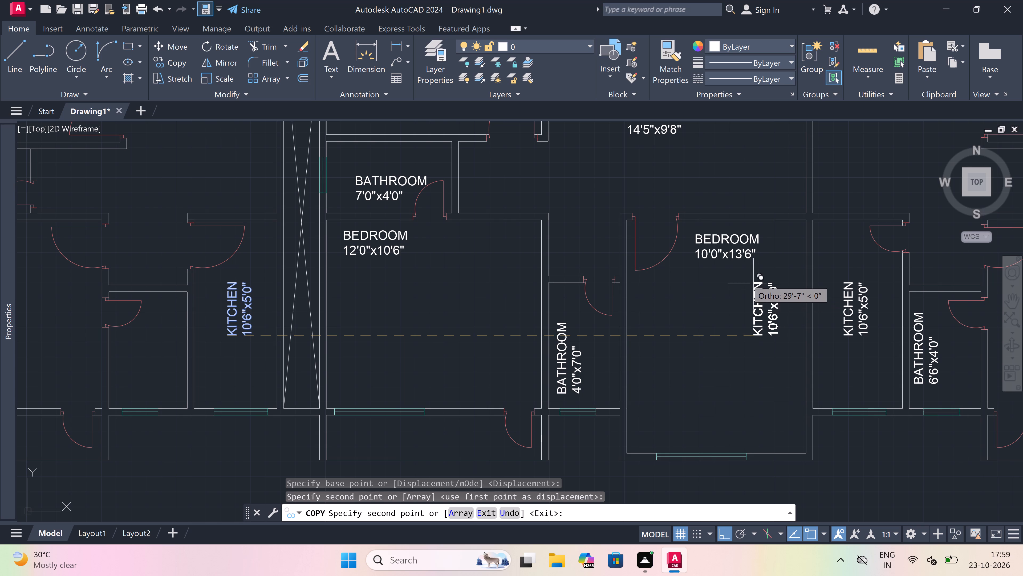
key(Escape)
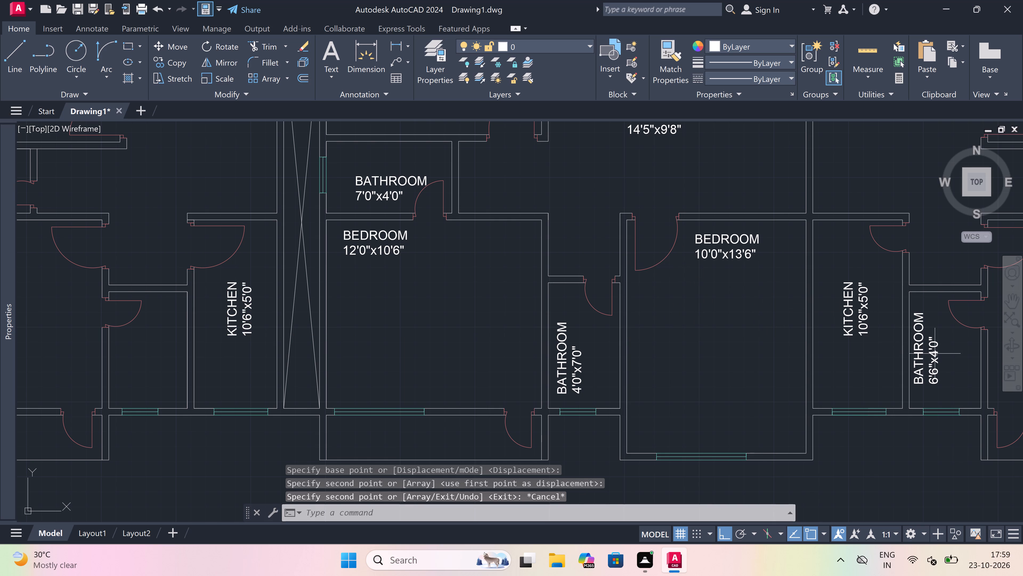
Copy the southeast unit's vertical BATHROOM 6'6"x4'0" label about 42'6" west into the bathroom beside the southwest unit's kitchen.
click(914, 359)
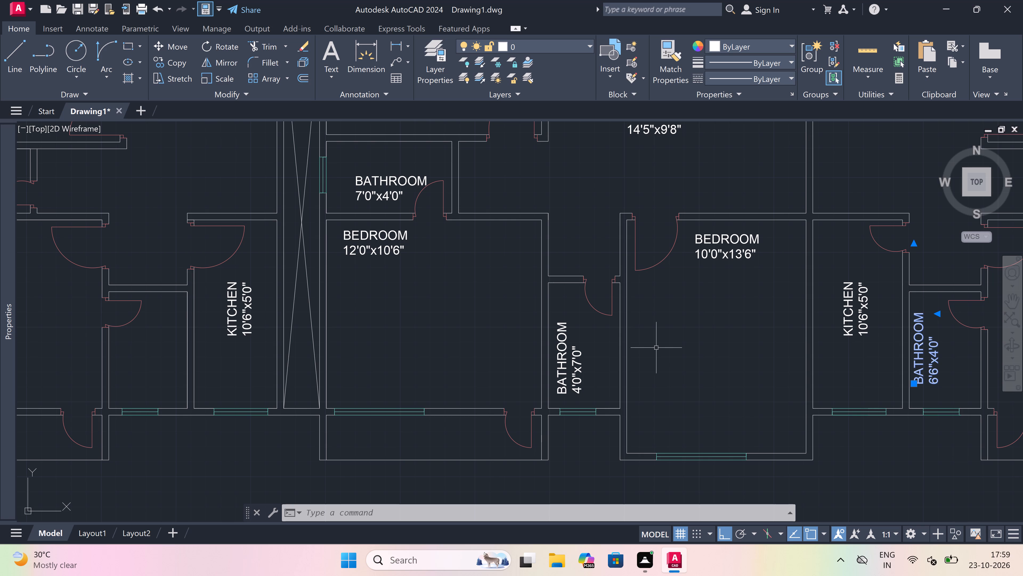
scroll(656, 348, down, 4)
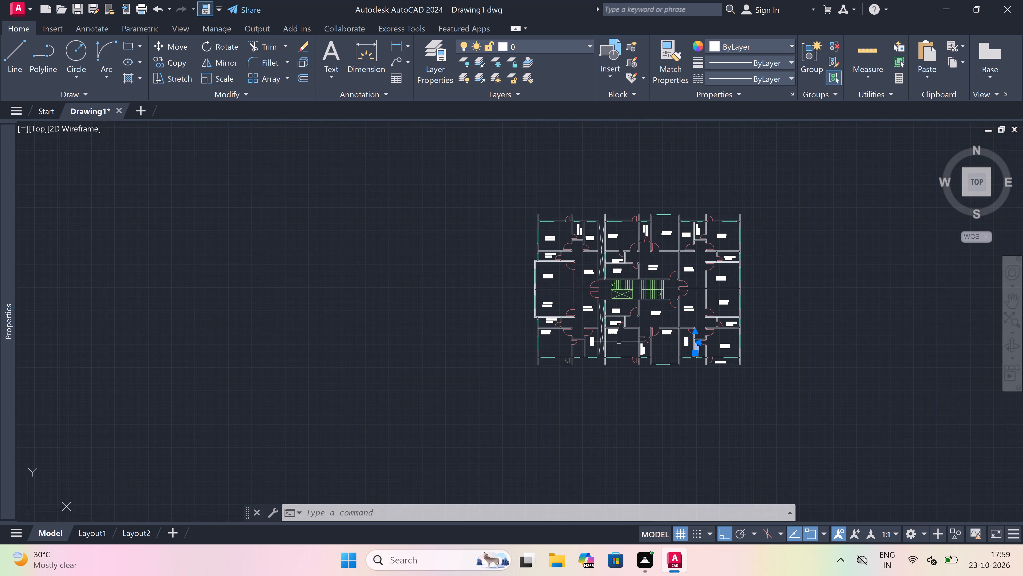
scroll(616, 341, up, 2)
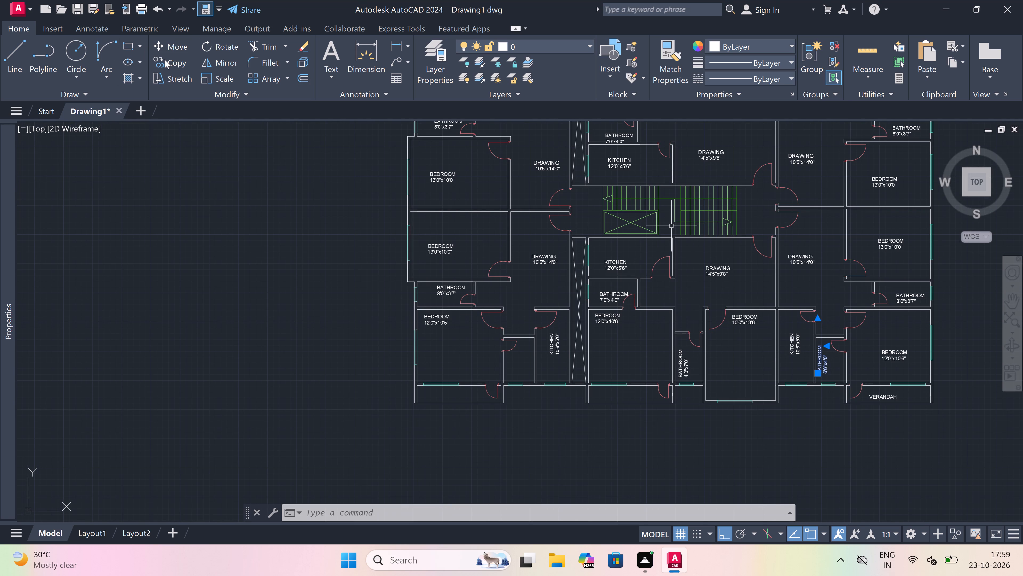
click(180, 61)
scroll(810, 372, up, 1)
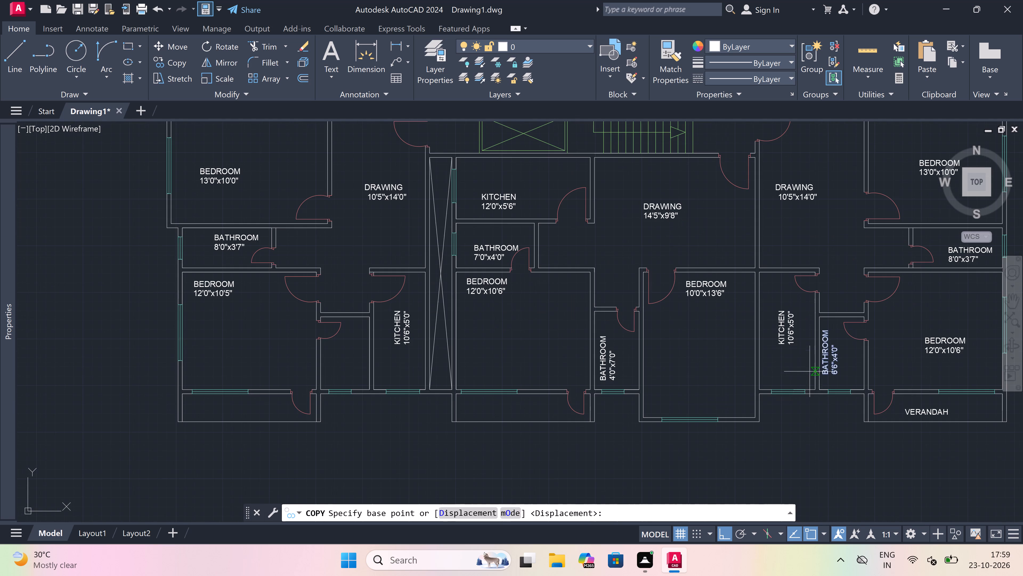
click(831, 359)
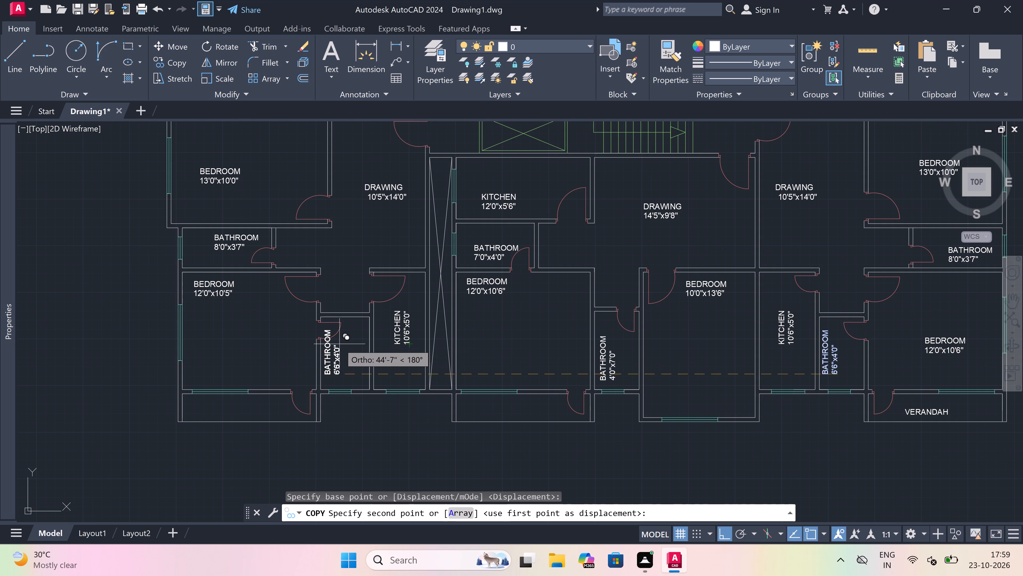
scroll(339, 344, up, 3)
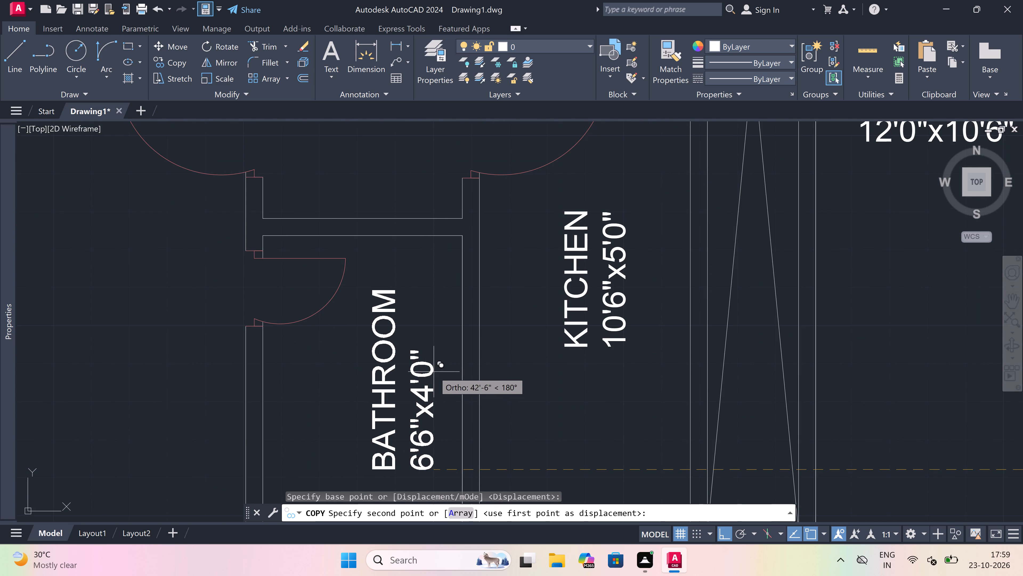
click(433, 370)
key(Escape)
Add the multiline text FIRST FLOOR PLAN below the floor plan, in a text box about 81' wide.
scroll(505, 261, down, 7)
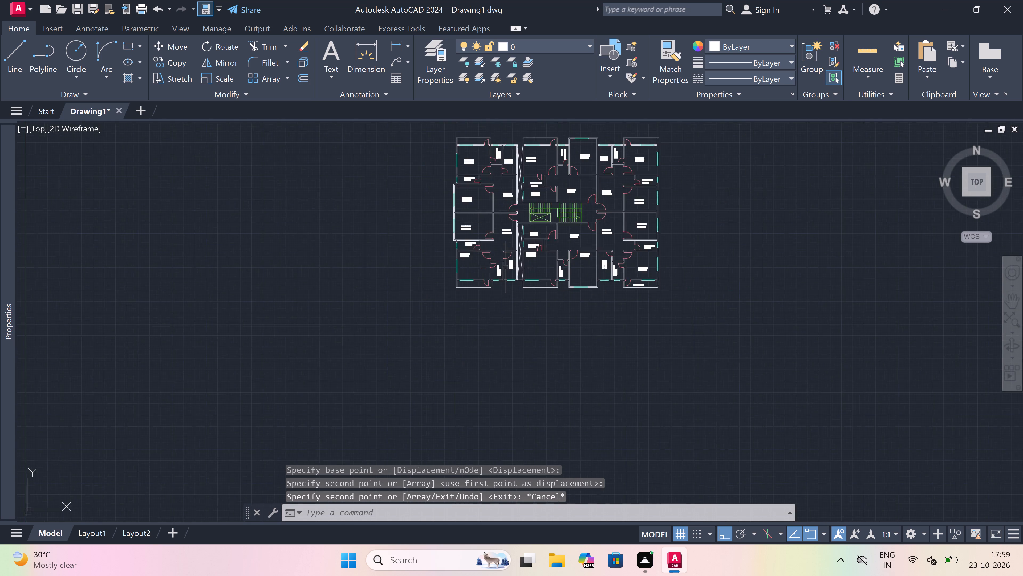
scroll(506, 267, down, 2)
scroll(512, 256, up, 5)
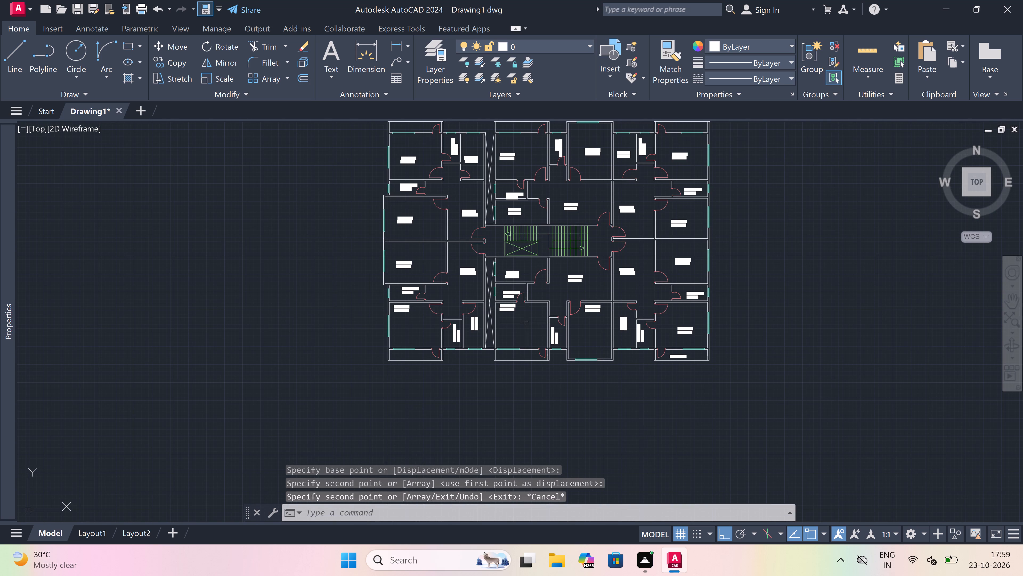
key(m)
key(t)
key(space)
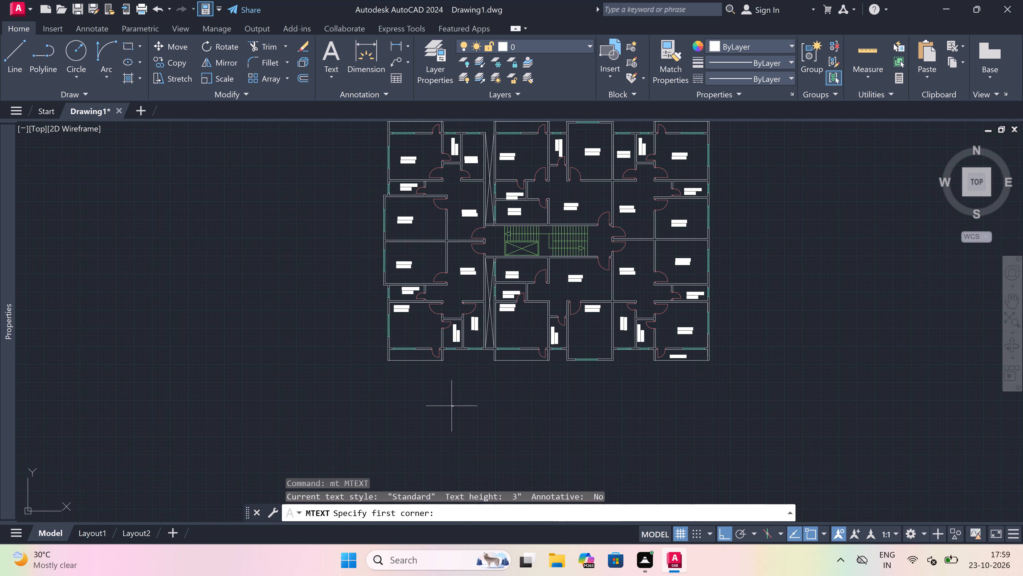
drag(432, 390, 510, 411)
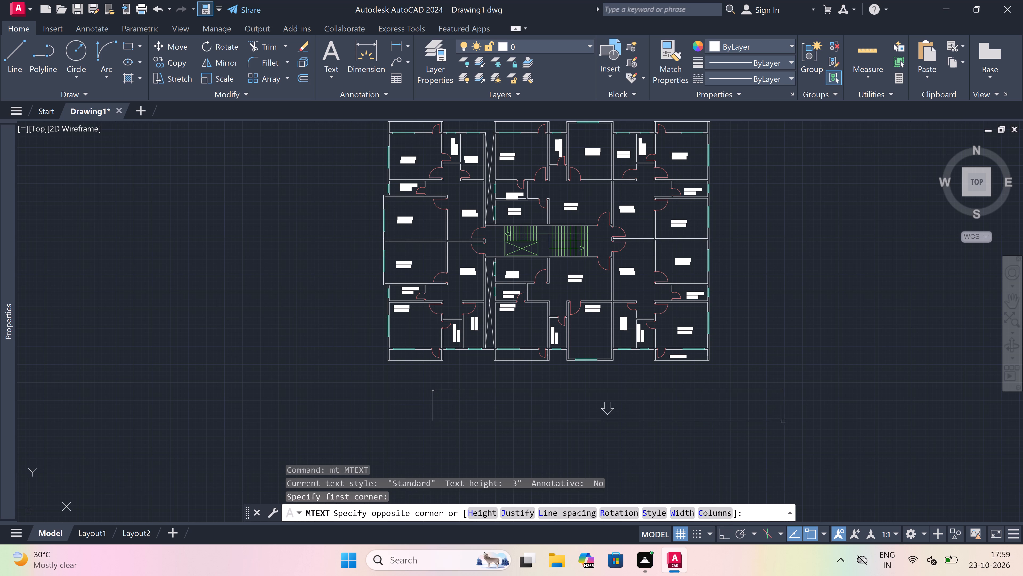
click(784, 415)
text(FIRST FLOOR PLAN)
key(space)
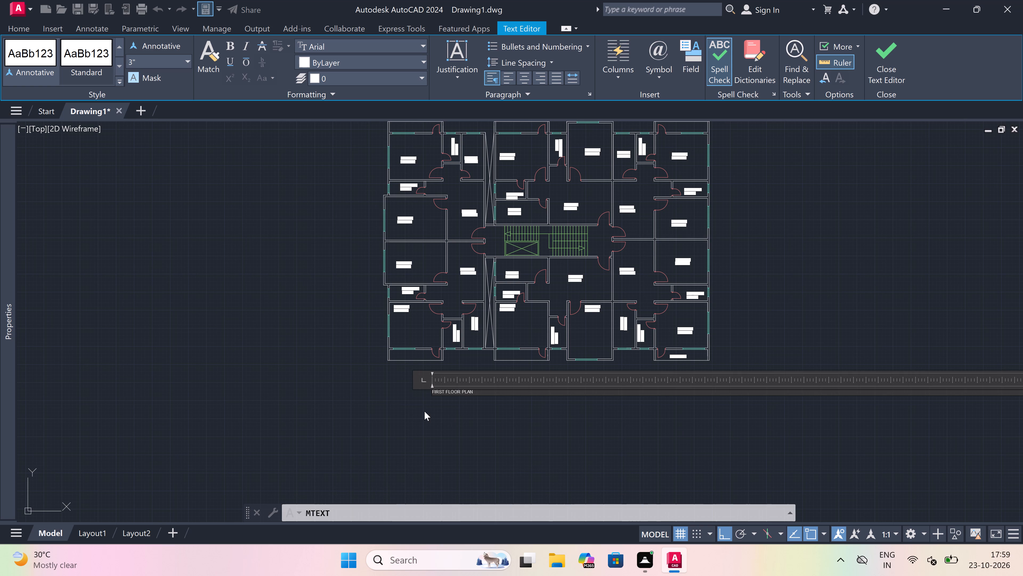
drag(415, 407, 421, 401)
Set the text height of the FIRST FLOOR PLAN title to 1.5'.
click(450, 386)
click(411, 401)
right_click(236, 383)
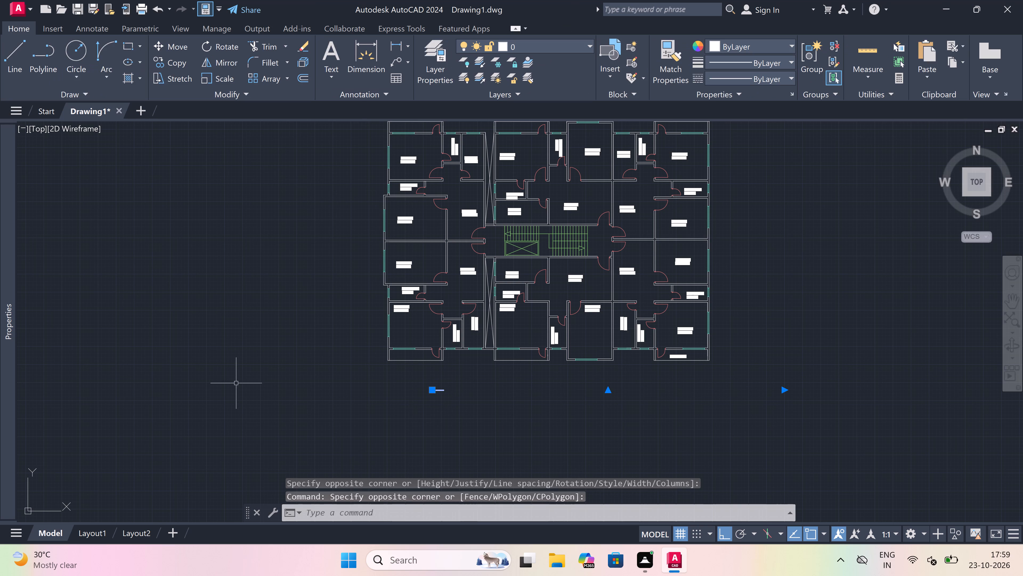
click(293, 358)
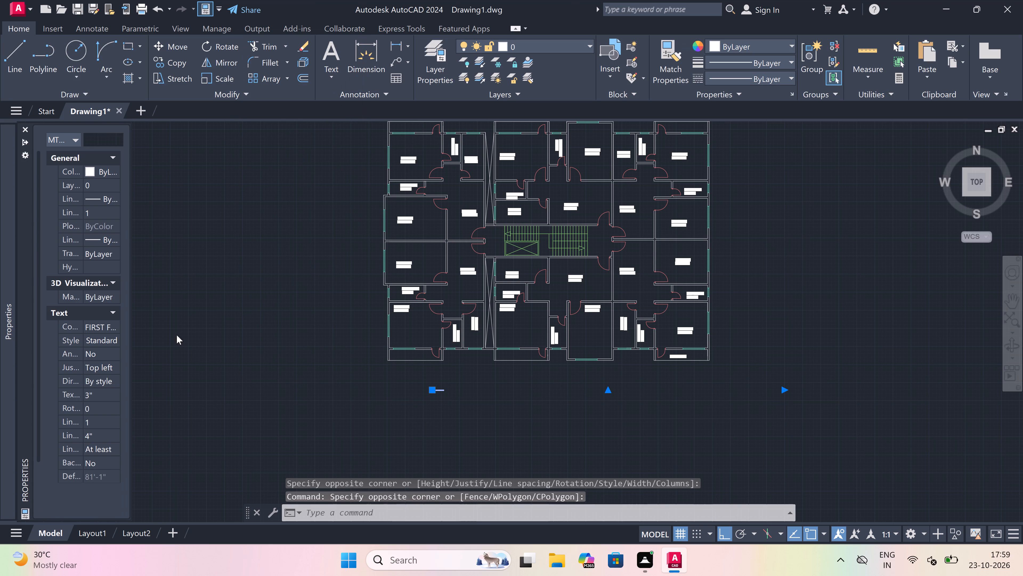
click(95, 391)
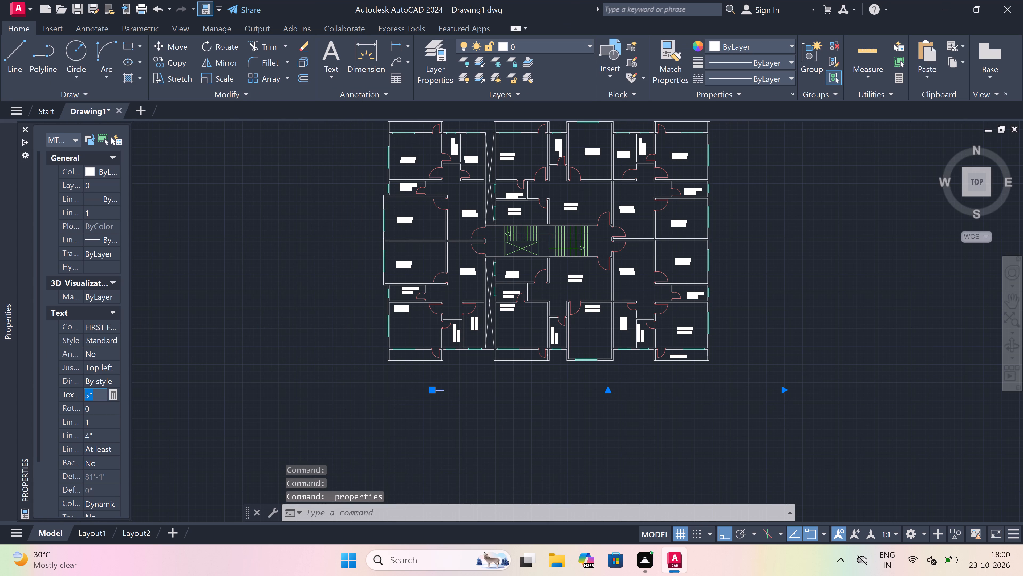
key(BackSpace)
key(BackSpace)
key(BackSpace)
key(BackSpace)
key(BackSpace)
key(BackSpace)
key(BackSpace)
key(BackSpace)
key(BackSpace)
key(BackSpace)
key(BackSpace)
key(BackSpace)
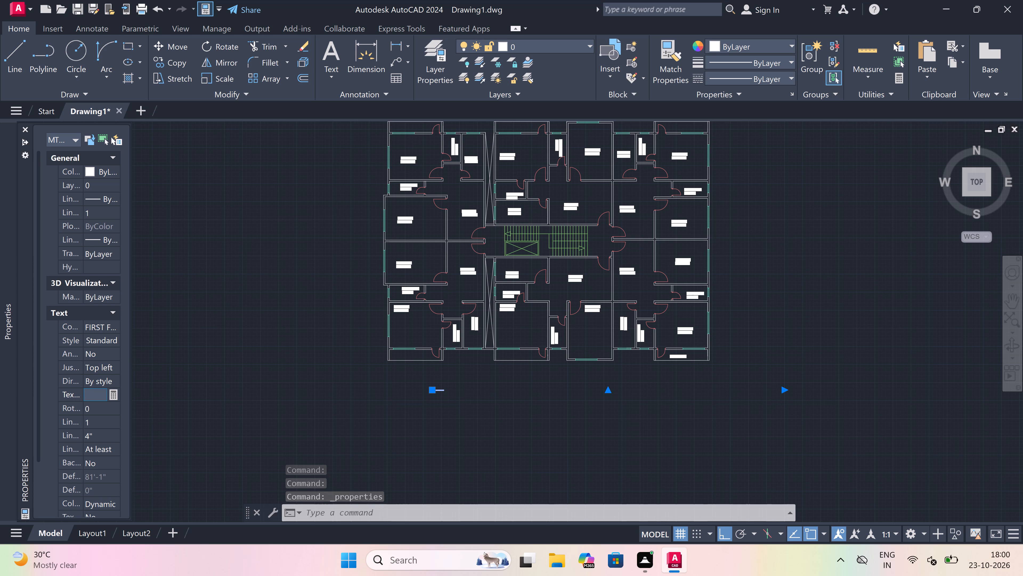
text(1.5')
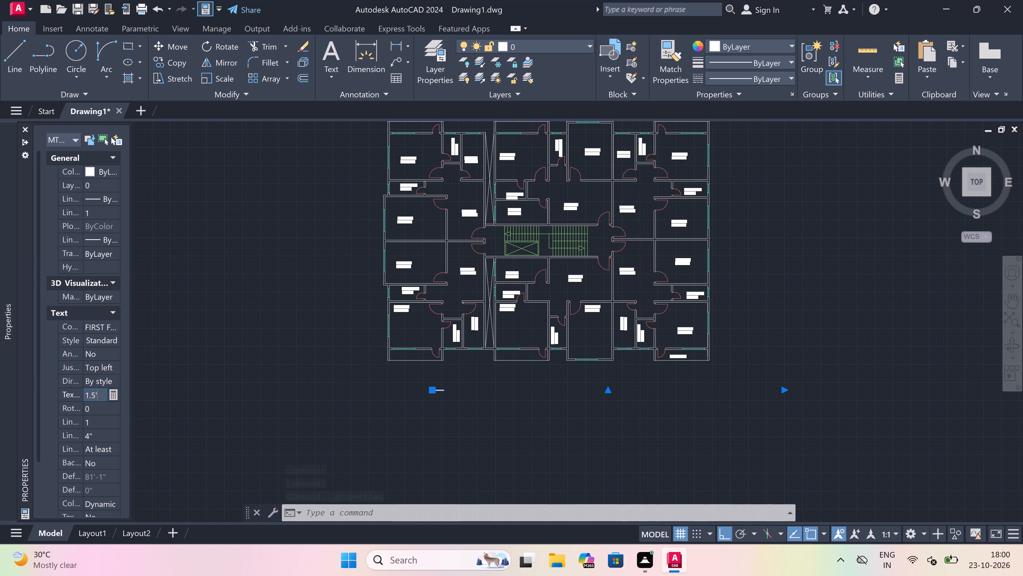
click(507, 419)
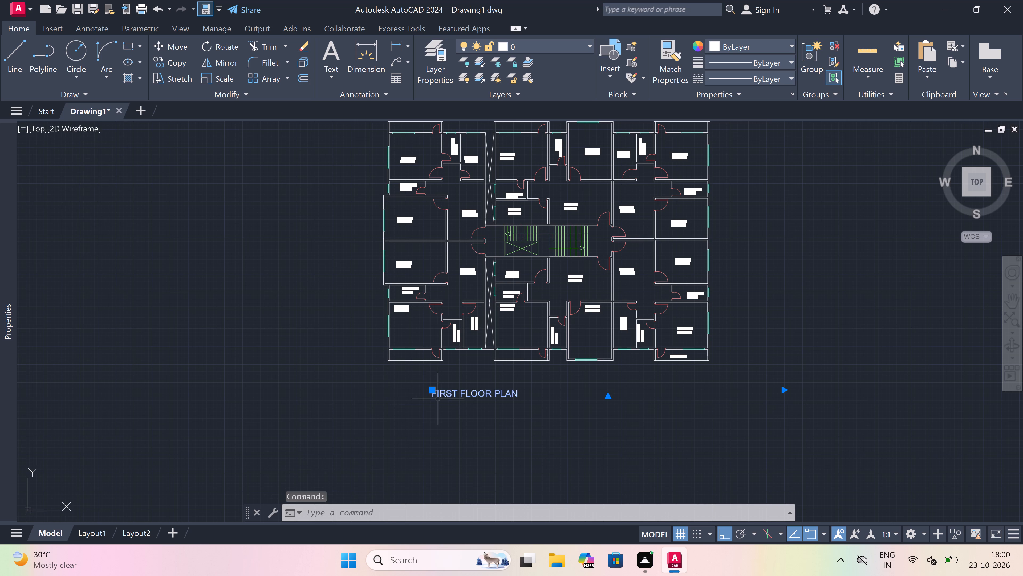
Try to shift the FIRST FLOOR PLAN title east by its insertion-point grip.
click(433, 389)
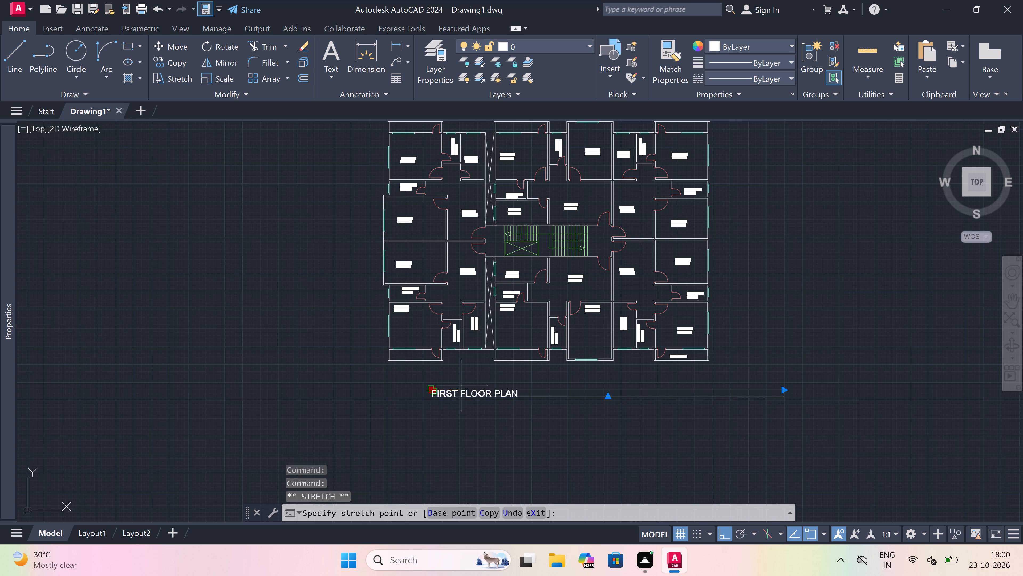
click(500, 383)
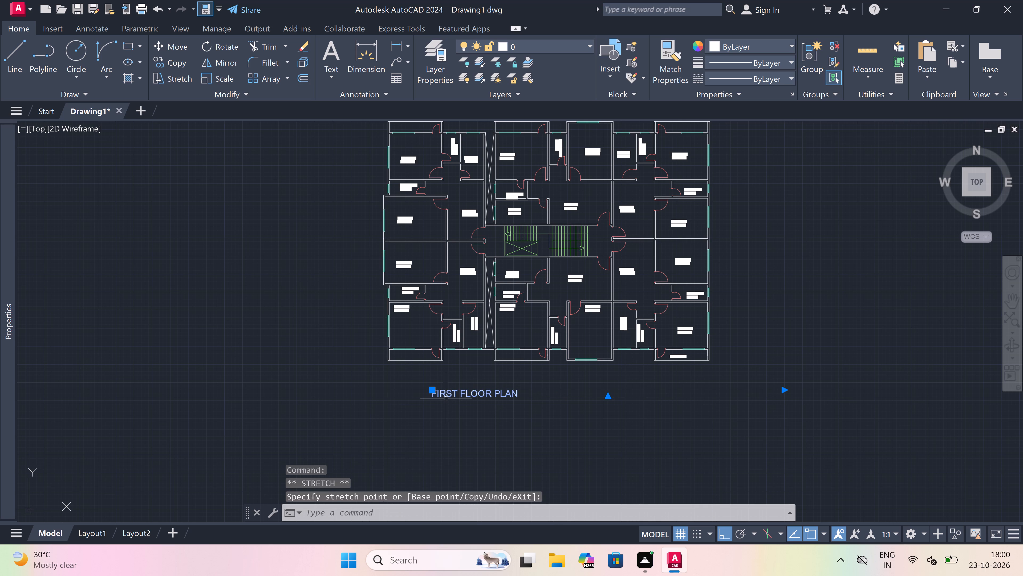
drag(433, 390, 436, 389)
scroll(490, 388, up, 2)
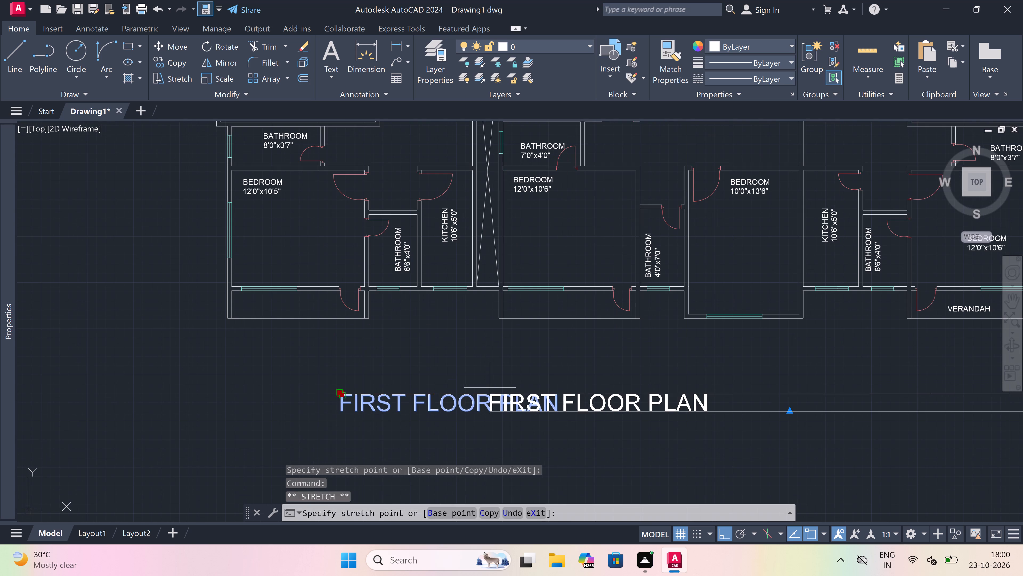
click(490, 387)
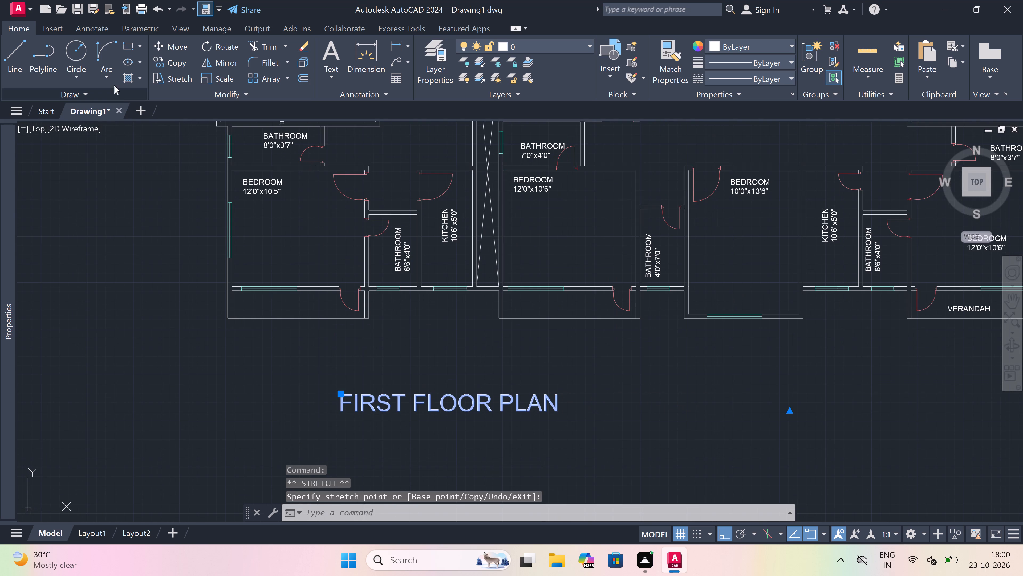
Move the FIRST FLOOR PLAN title about 18'5" straight east so it sits roughly centred below the floor plan.
click(174, 47)
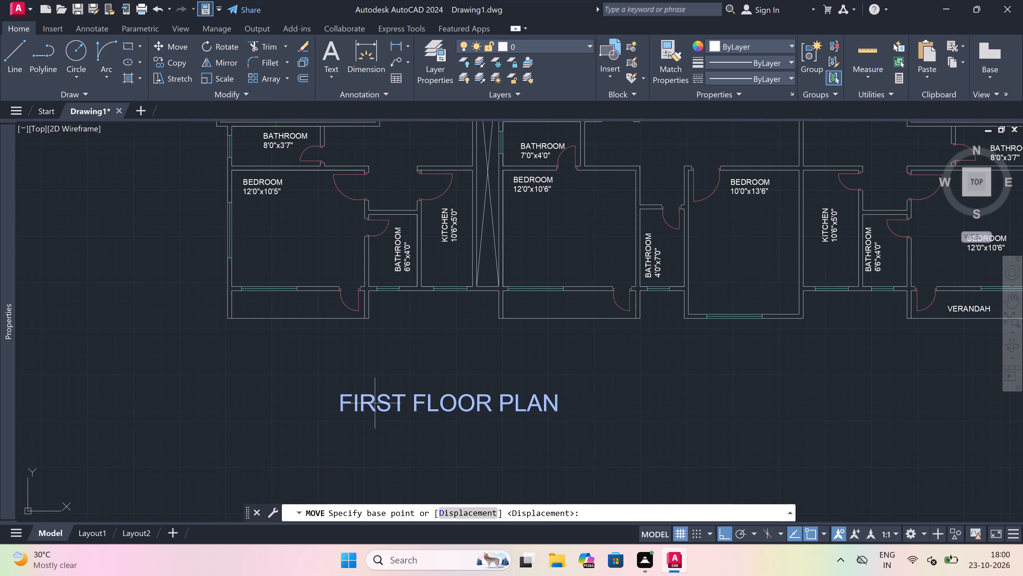
drag(408, 397, 473, 385)
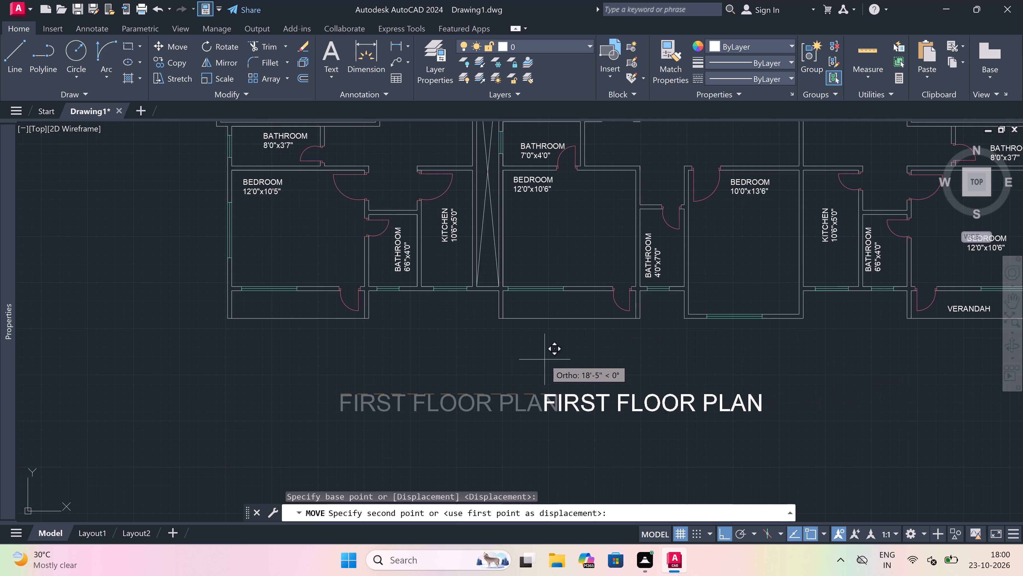
click(547, 361)
key(Escape)
Copy the southeast VERANDAH label straight west into the south-central and southwest verandahs.
scroll(455, 363, down, 3)
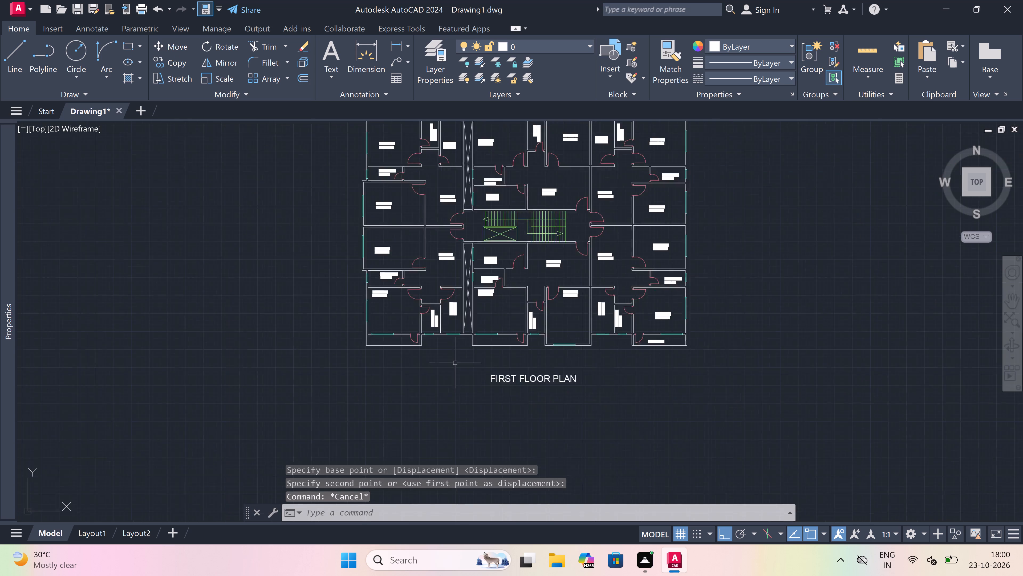
scroll(455, 363, down, 1)
scroll(455, 363, up, 4)
scroll(731, 339, down, 1)
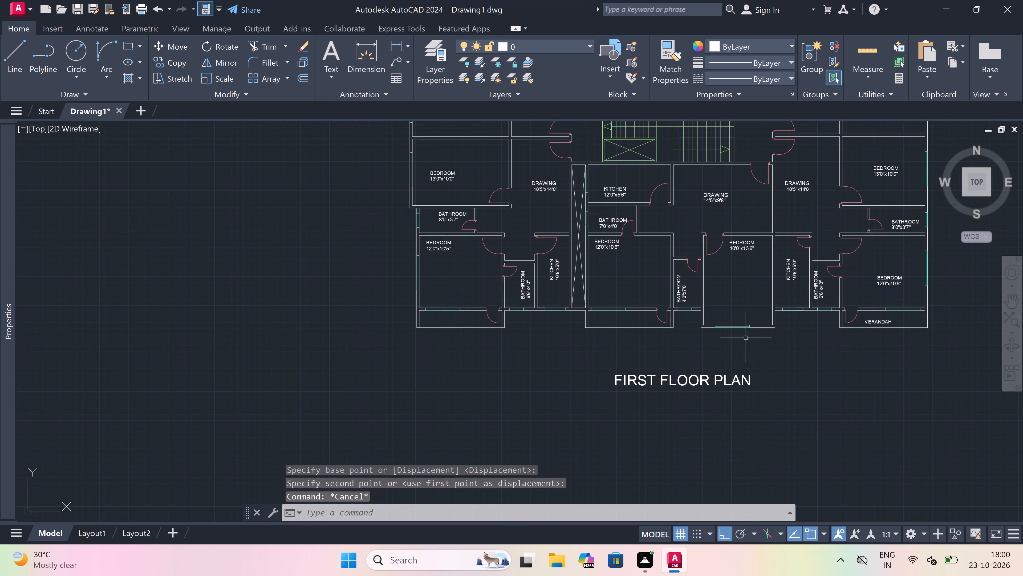
scroll(902, 303, up, 1)
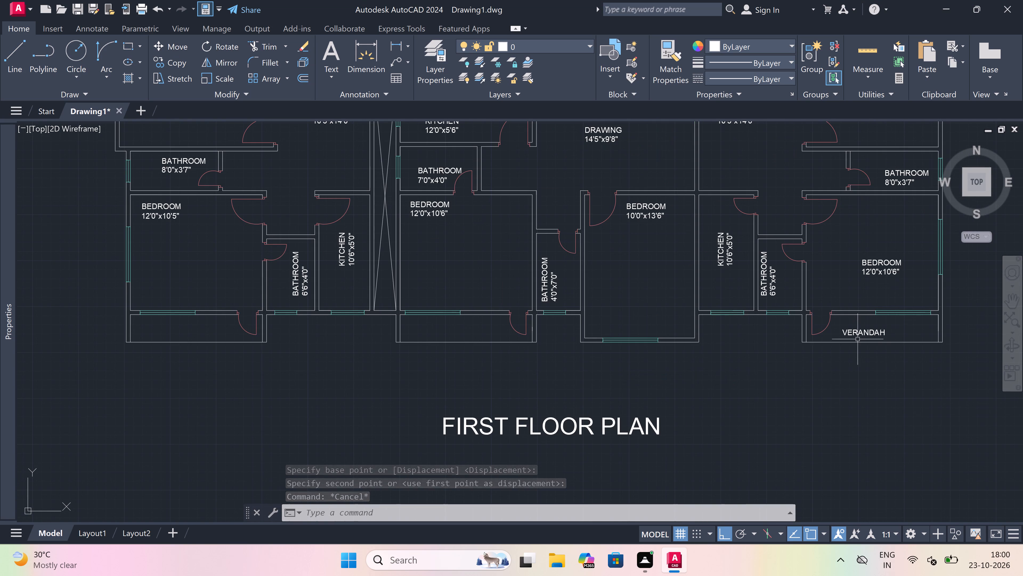
click(858, 332)
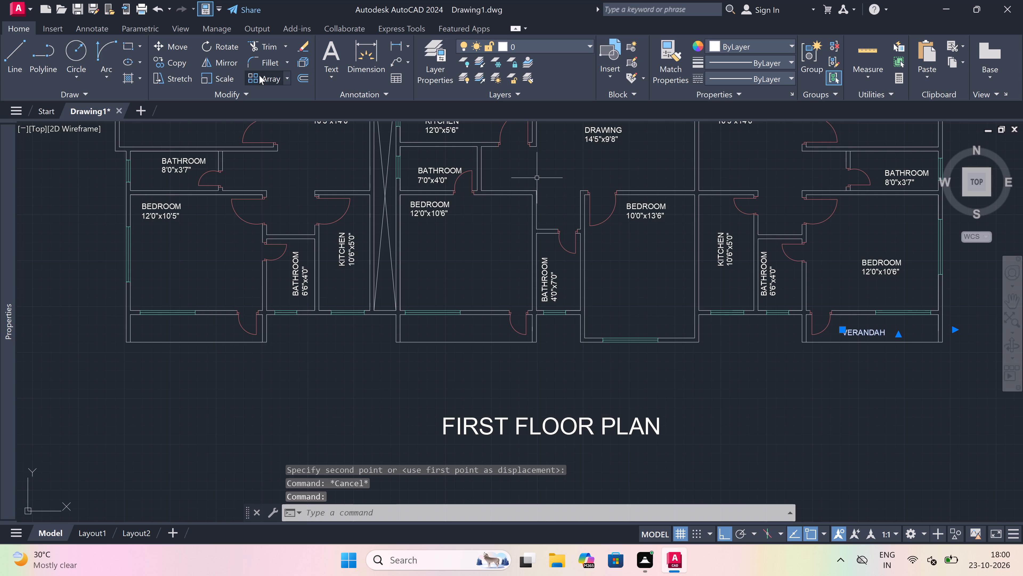
drag(173, 59, 182, 62)
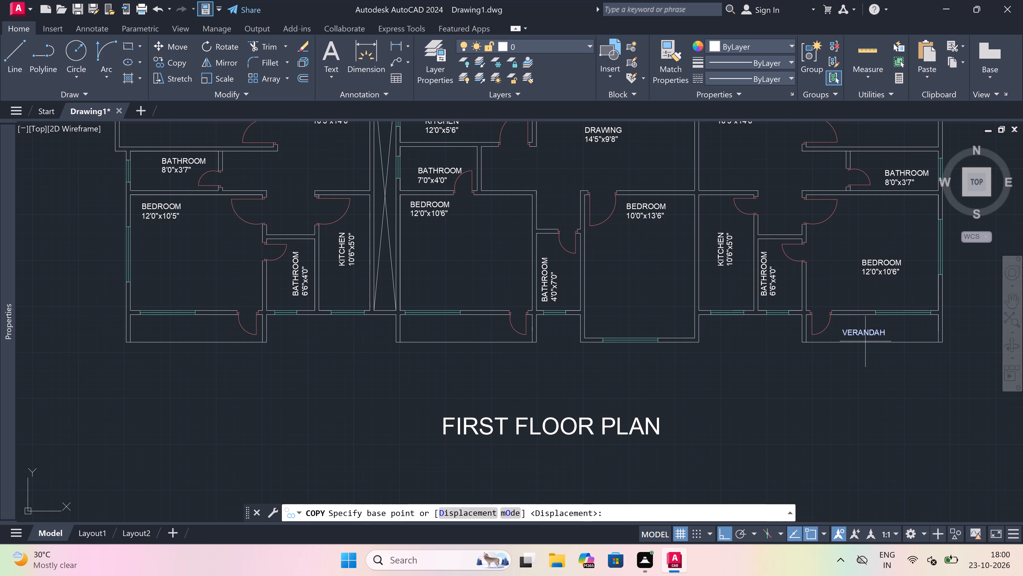
click(862, 330)
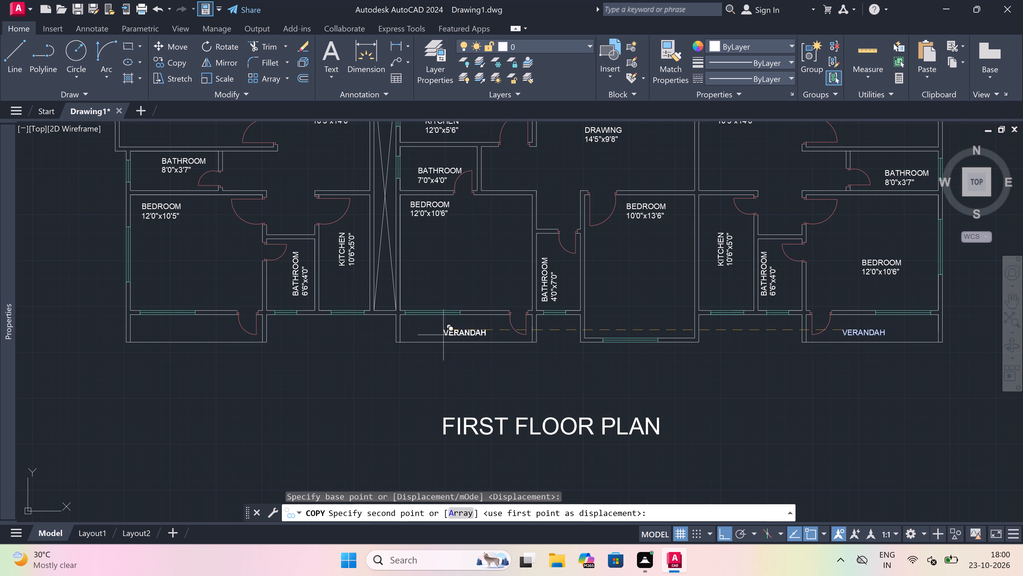
click(441, 329)
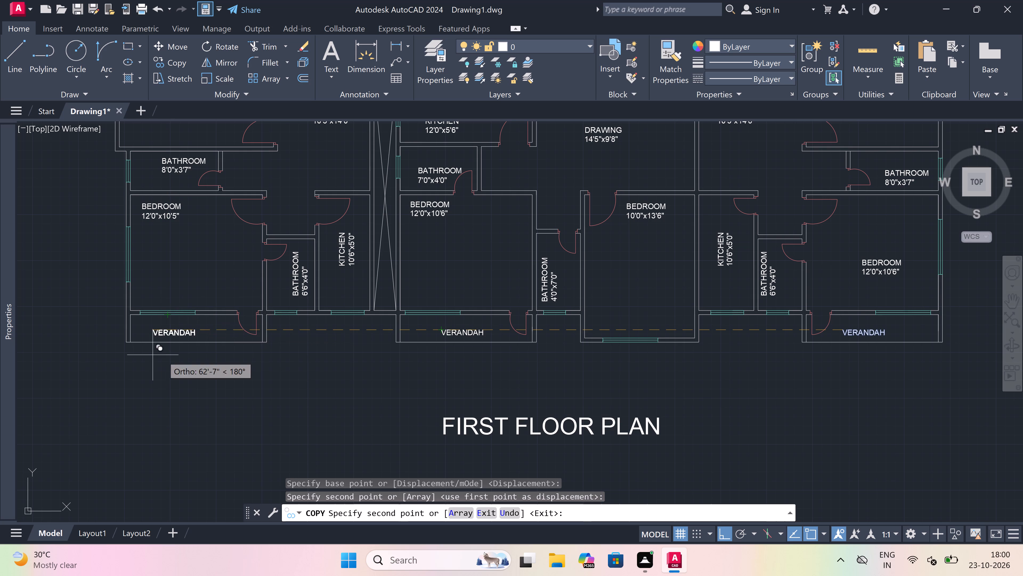
click(153, 326)
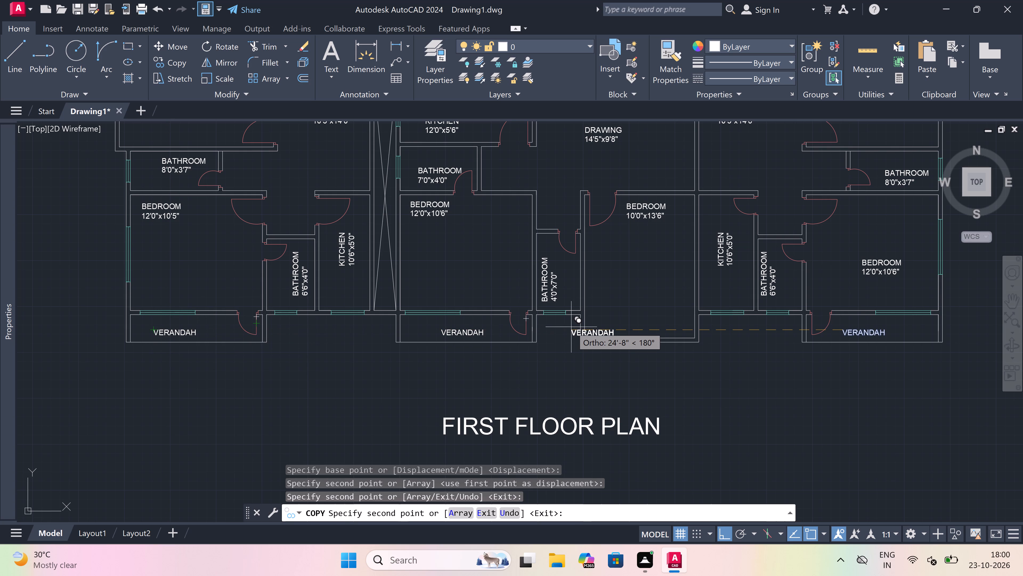
With Ortho off, continue copying the VERANDAH label into the northwest, north-central and northeast verandahs.
key(F8)
scroll(549, 336, down, 3)
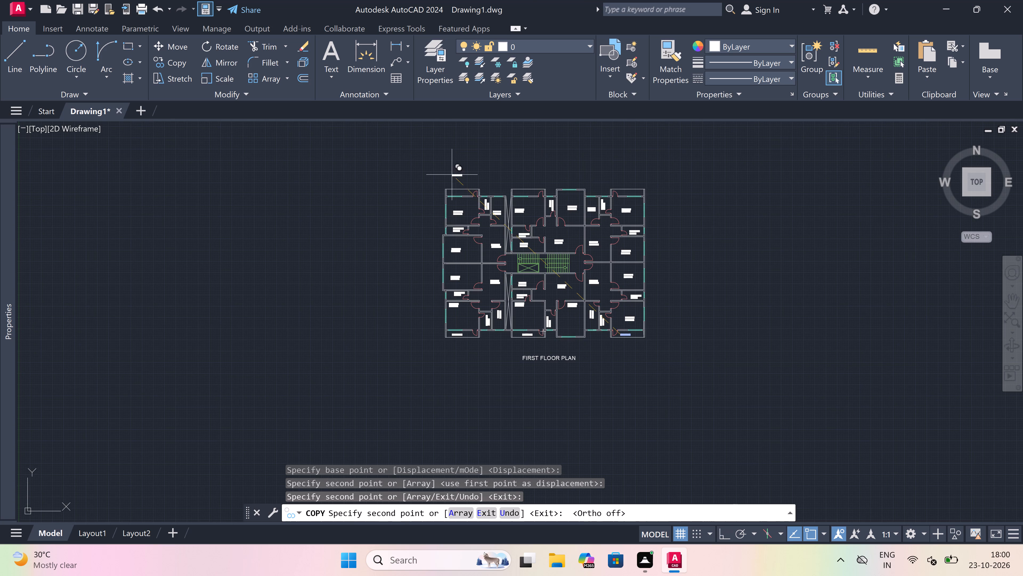
scroll(406, 184, up, 3)
scroll(653, 215, up, 2)
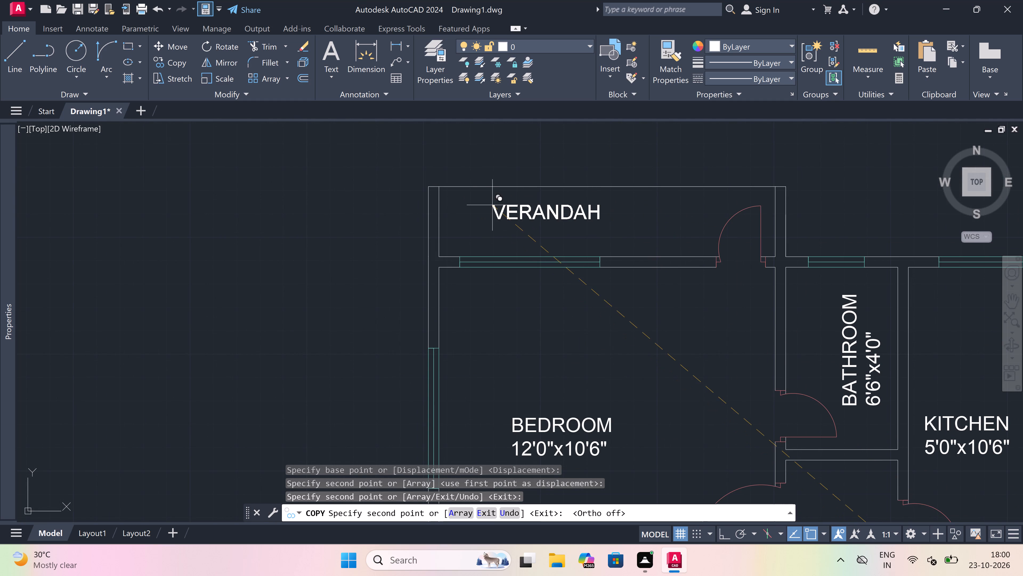
click(506, 205)
scroll(431, 234, down, 5)
scroll(522, 219, up, 2)
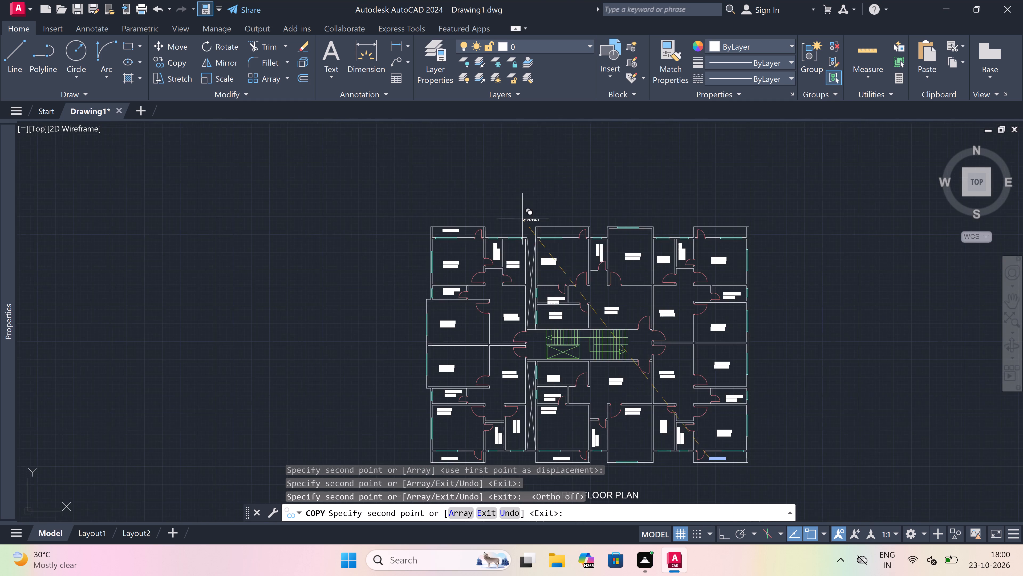
scroll(522, 219, up, 1)
click(636, 264)
scroll(456, 260, down, 3)
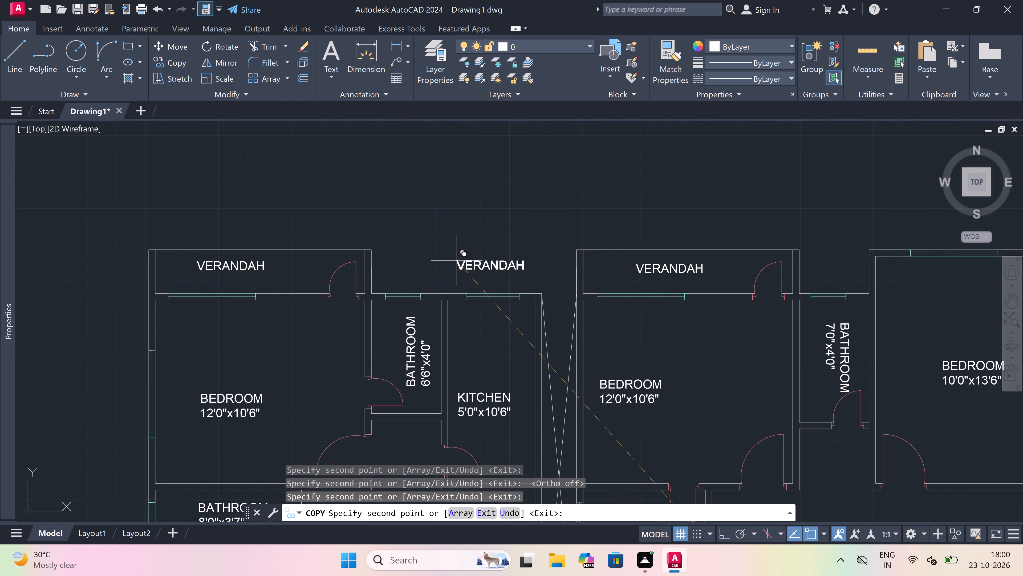
scroll(676, 251, up, 1)
scroll(651, 269, up, 3)
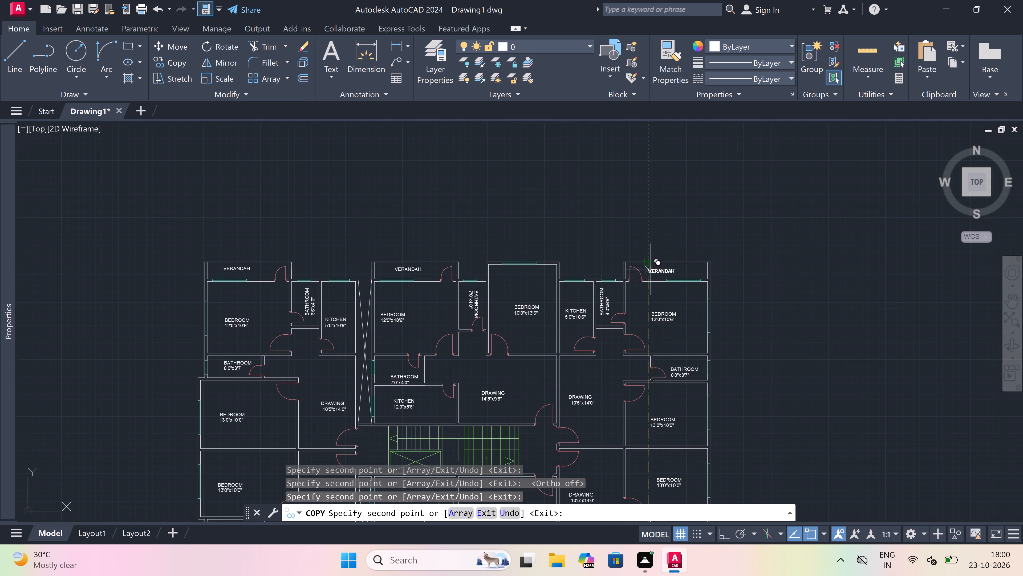
click(664, 265)
key(Escape)
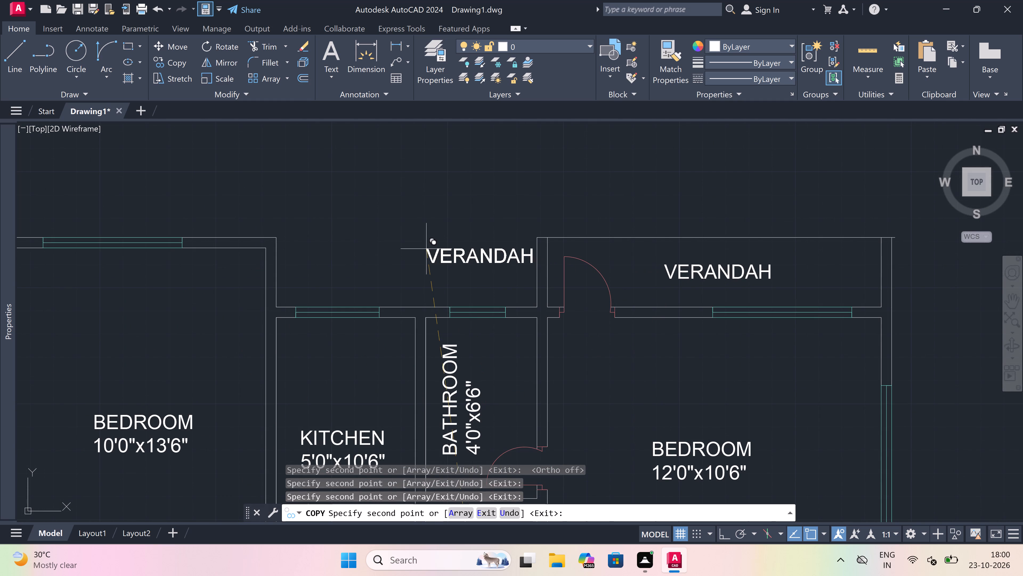
Draw a rectangular border enclosing the whole floor plan and the FIRST FLOOR PLAN title, with a margin on all sides.
scroll(416, 221, down, 5)
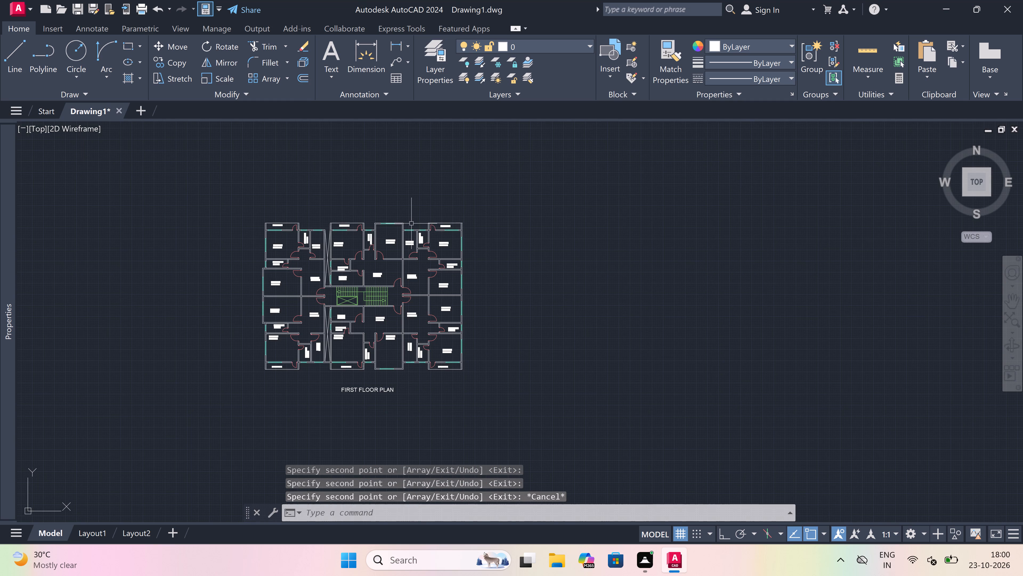
key(r)
text(EC)
key(space)
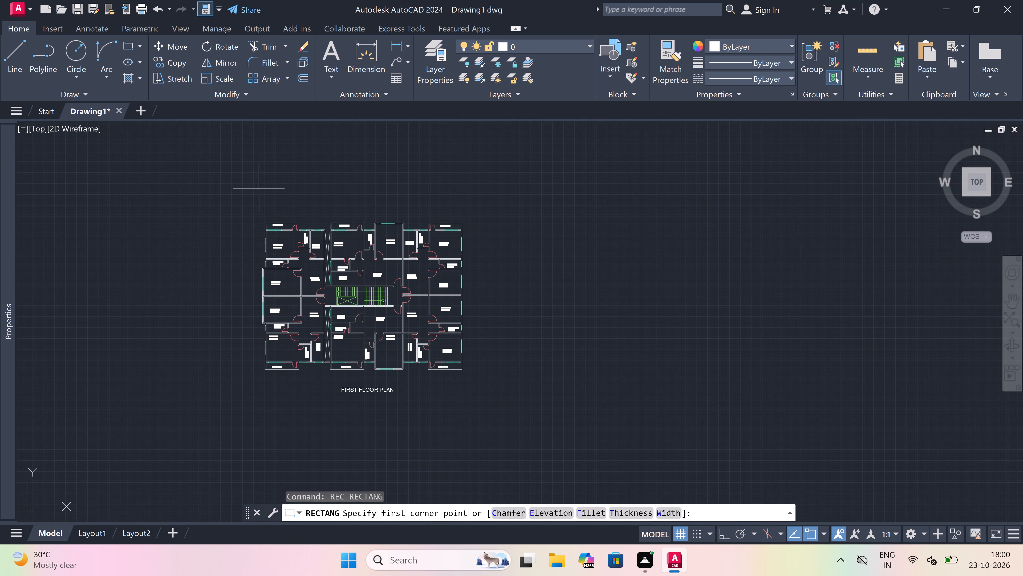
click(249, 200)
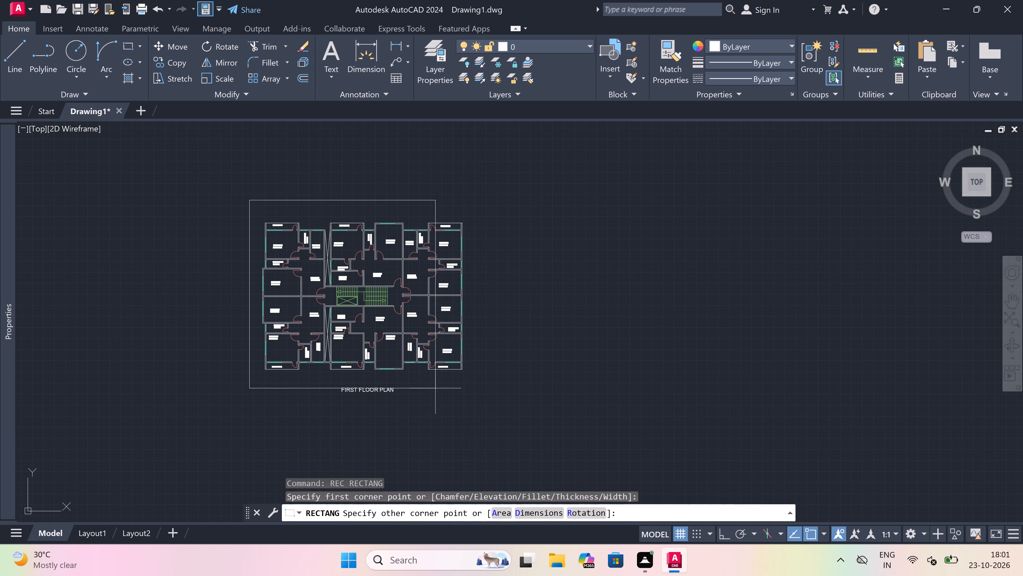
click(479, 404)
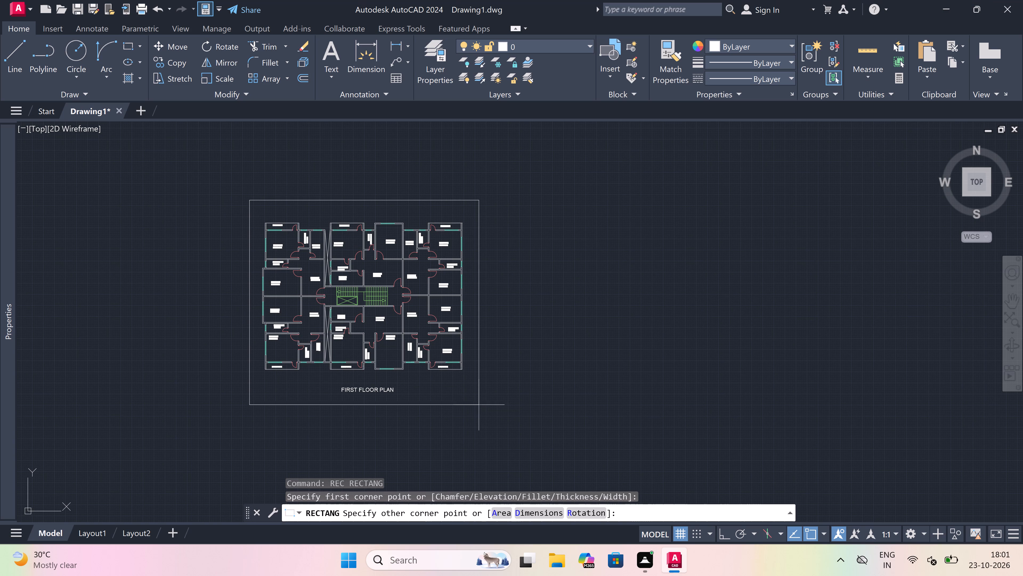
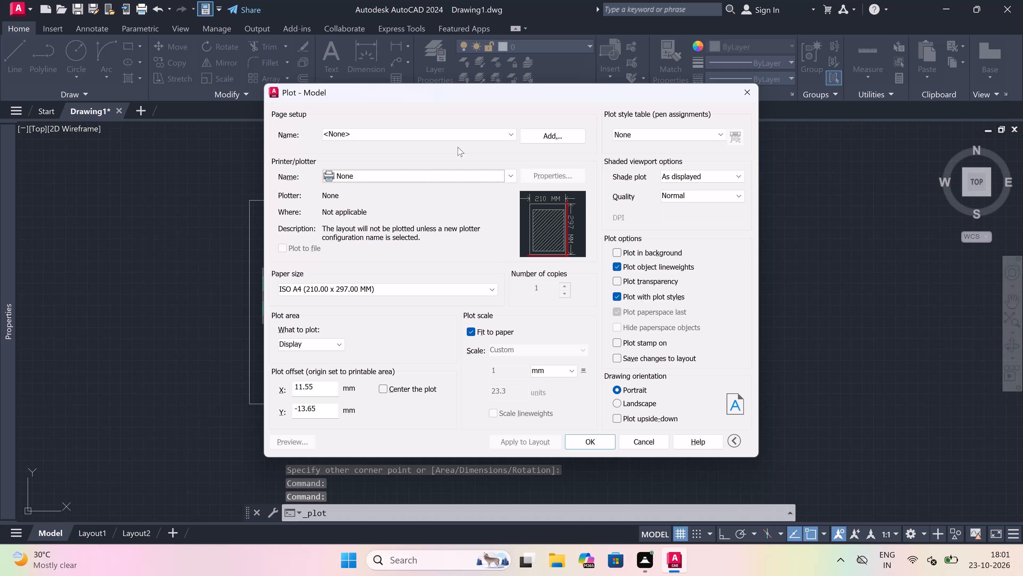
Set the plotter to DWG To PDF.pc3 and the paper size to ISO A4 (297.00 x 210.00 MM).
click(437, 174)
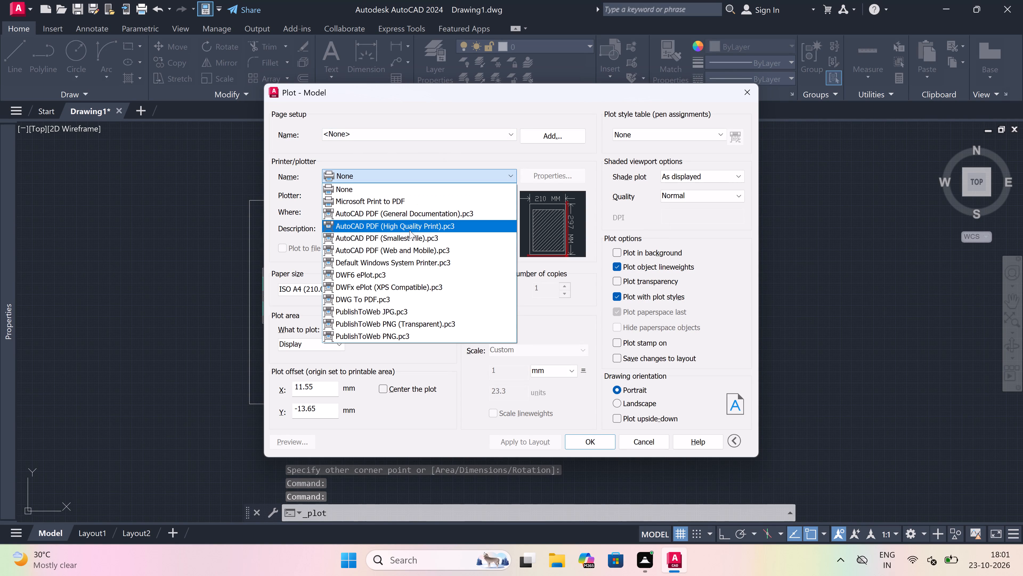
click(368, 301)
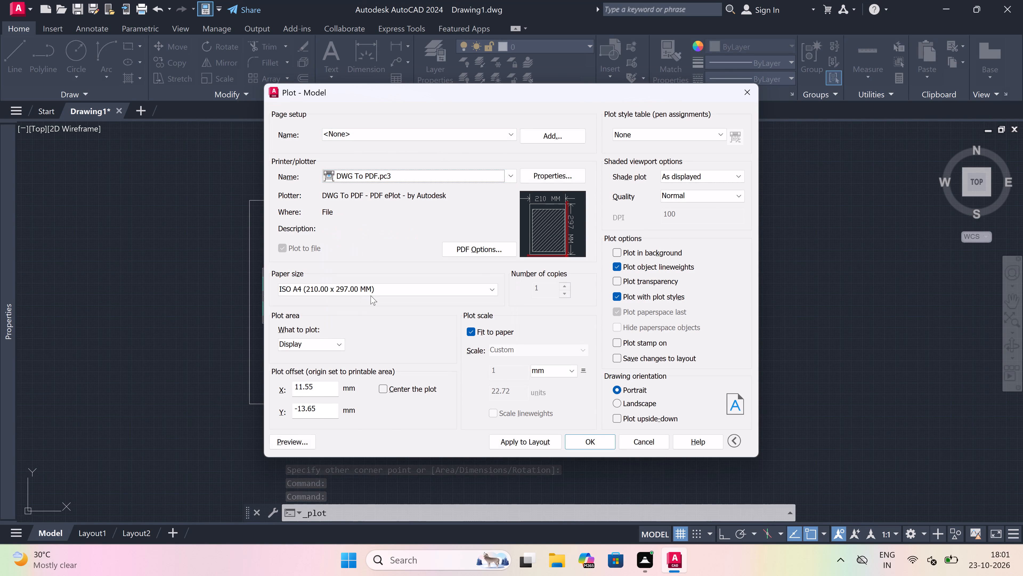
click(371, 293)
click(364, 307)
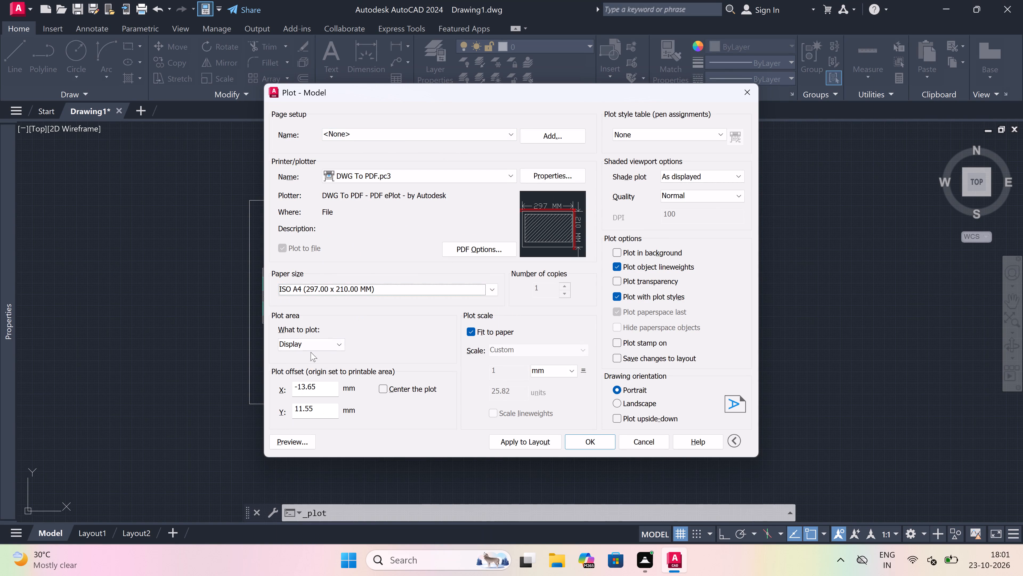
Define the plot area as a window matching the rectangular border around the first floor plan.
click(311, 342)
click(330, 383)
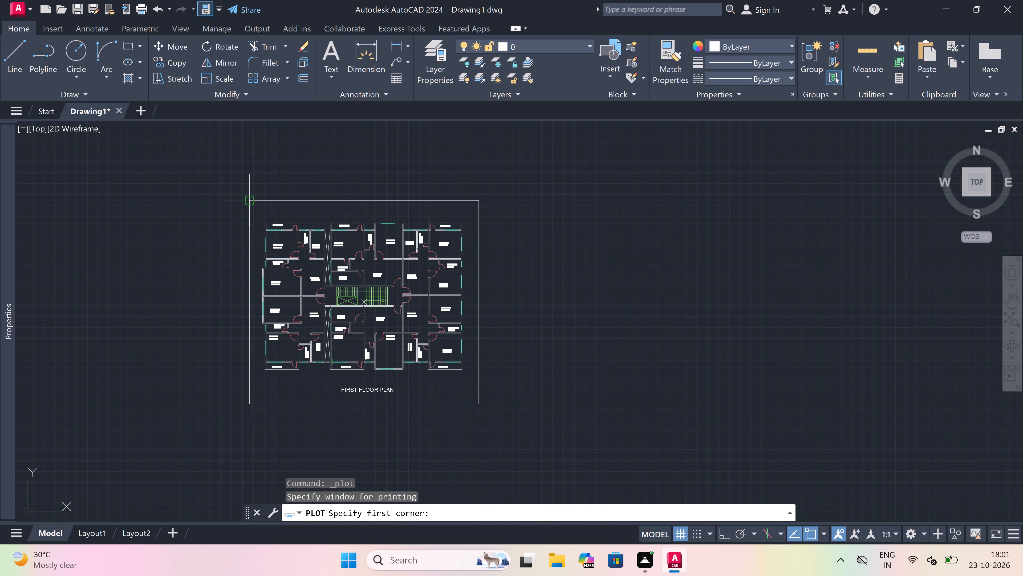
drag(248, 200, 258, 211)
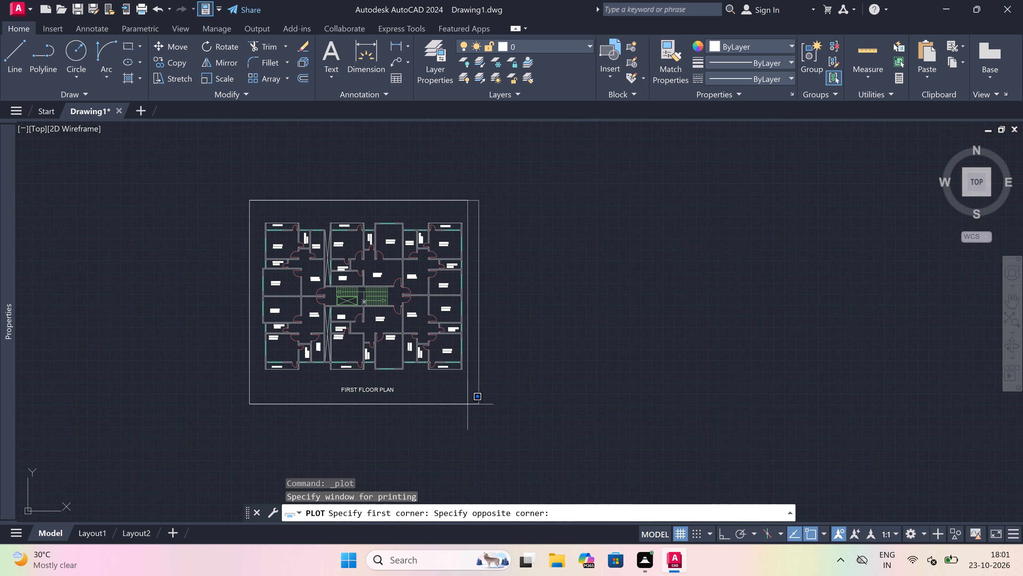
click(481, 404)
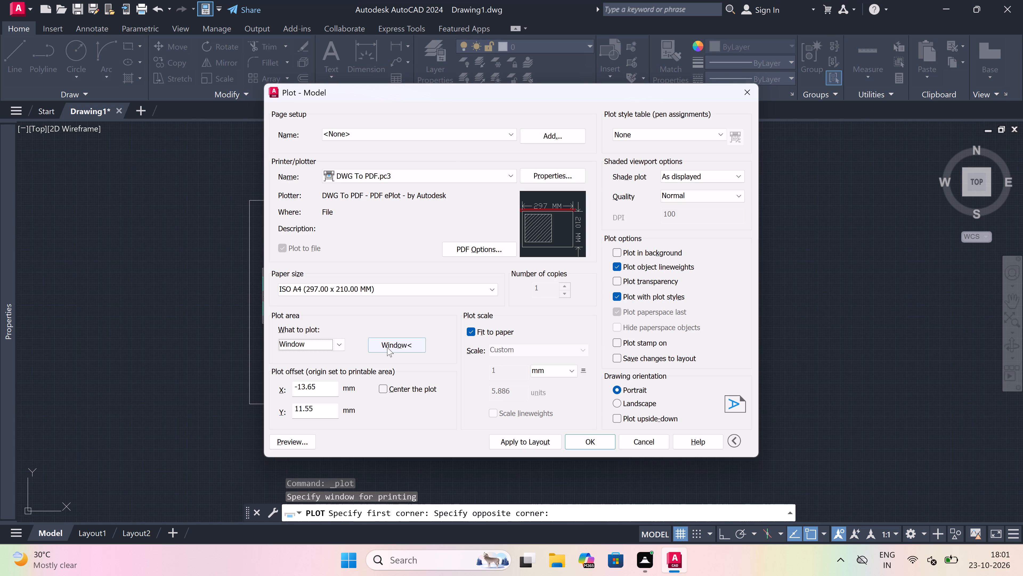
Center the plot, assign the acad.ctb plot style table, apply the settings to the layout and start the plot.
click(386, 387)
click(627, 134)
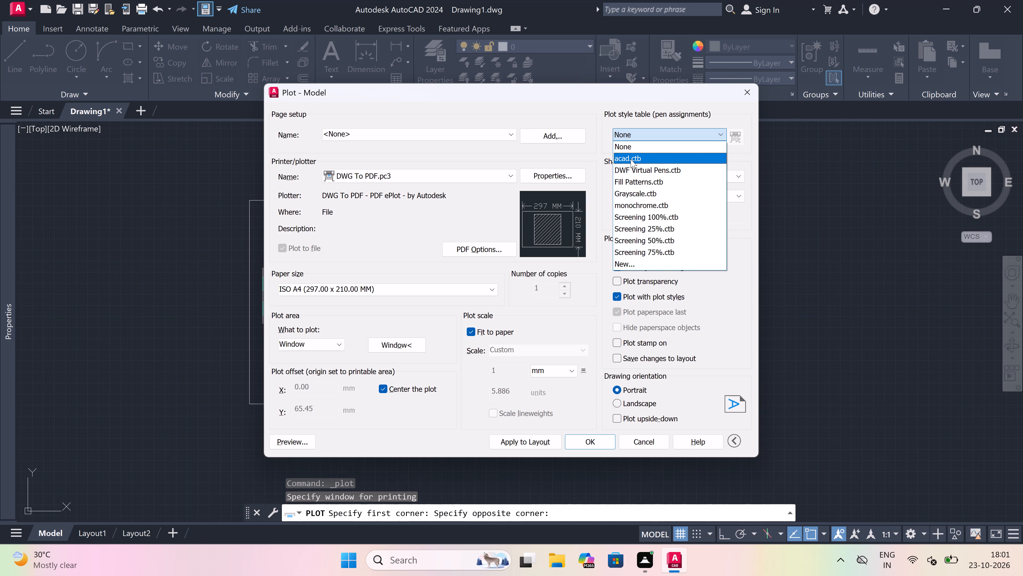
click(633, 159)
click(505, 311)
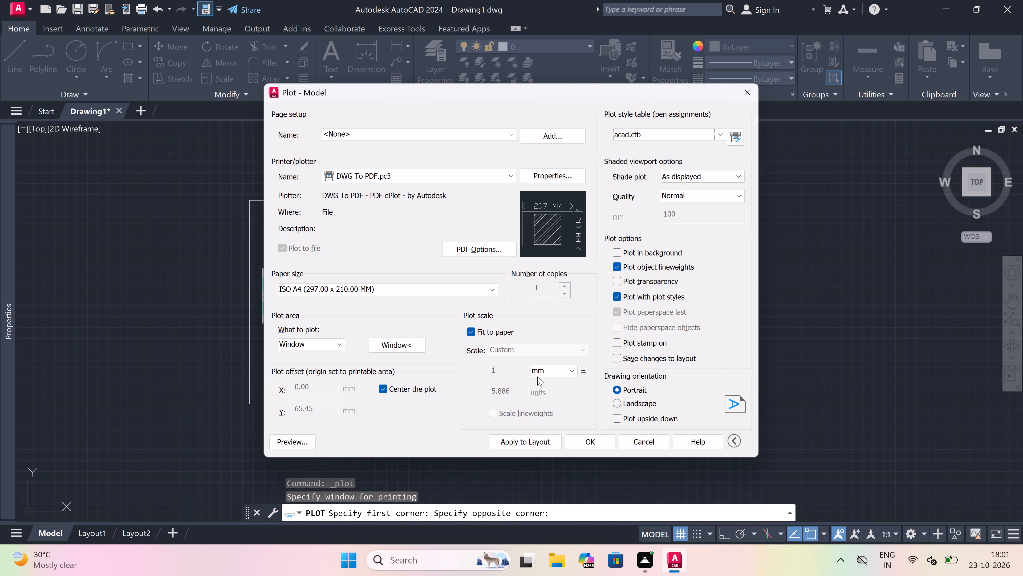
click(522, 436)
click(596, 438)
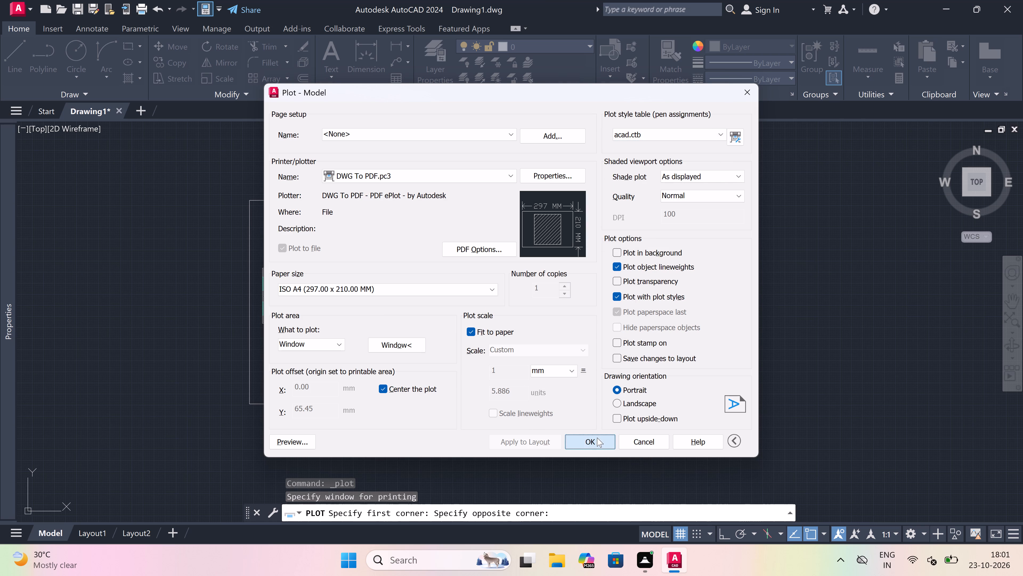
Save the plot as a PDF named FIRST FLOOR PLAN -3 23-10-26 in Documents, and close the PDF that opens.
key(BackSpace)
text(FIRST FLOOR PLAN -)
text(4 22-)
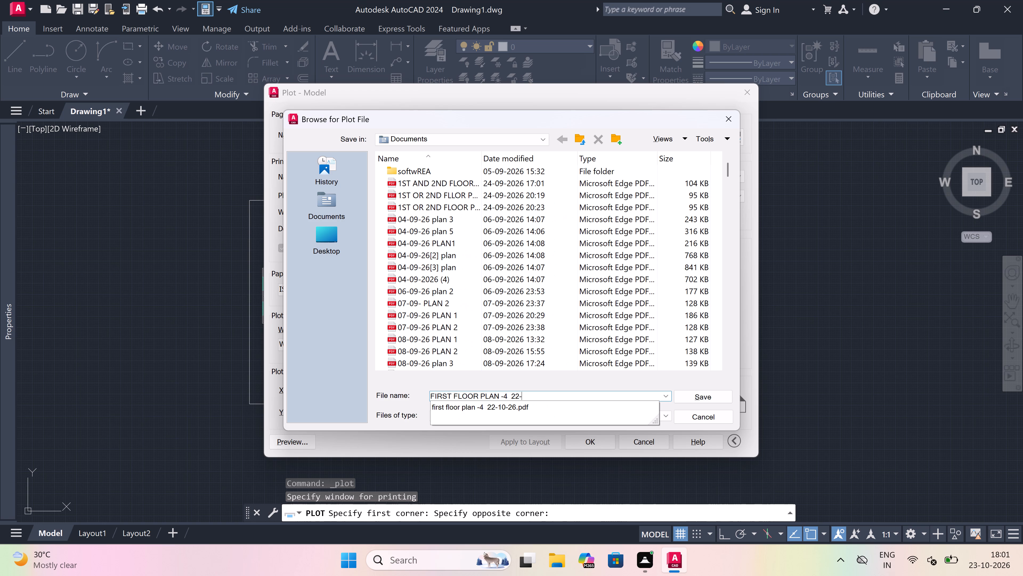
key(BackSpace)
key(BackSpace)
key(BackSpace)
text(23-10-26)
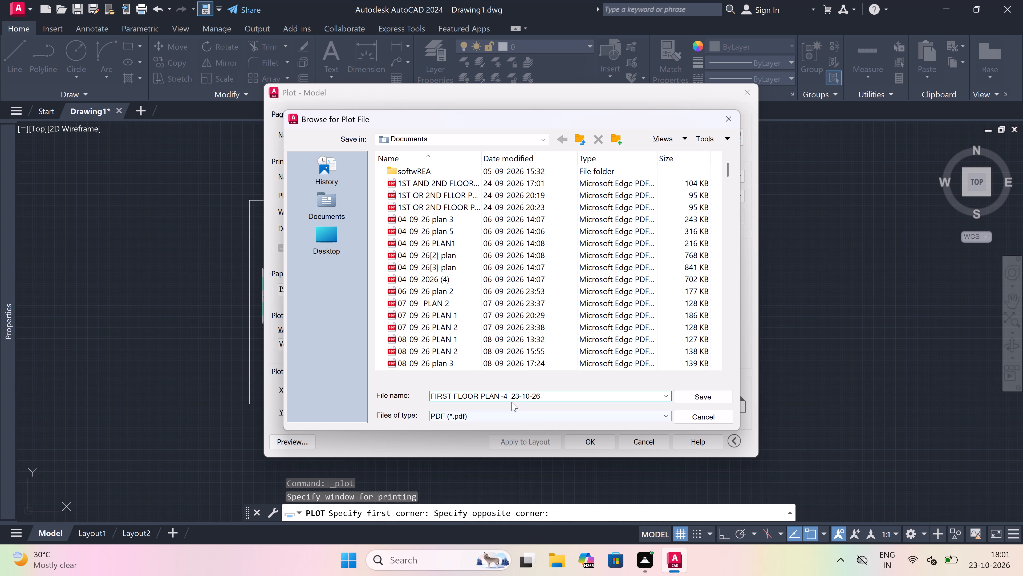
click(506, 394)
key(BackSpace)
key(3)
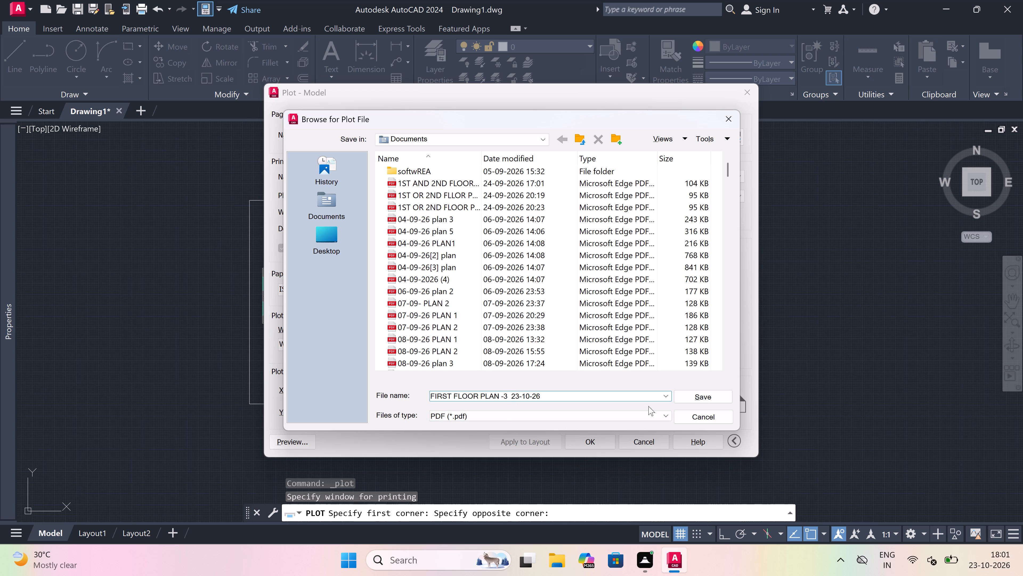
key(space)
key(space)
click(699, 393)
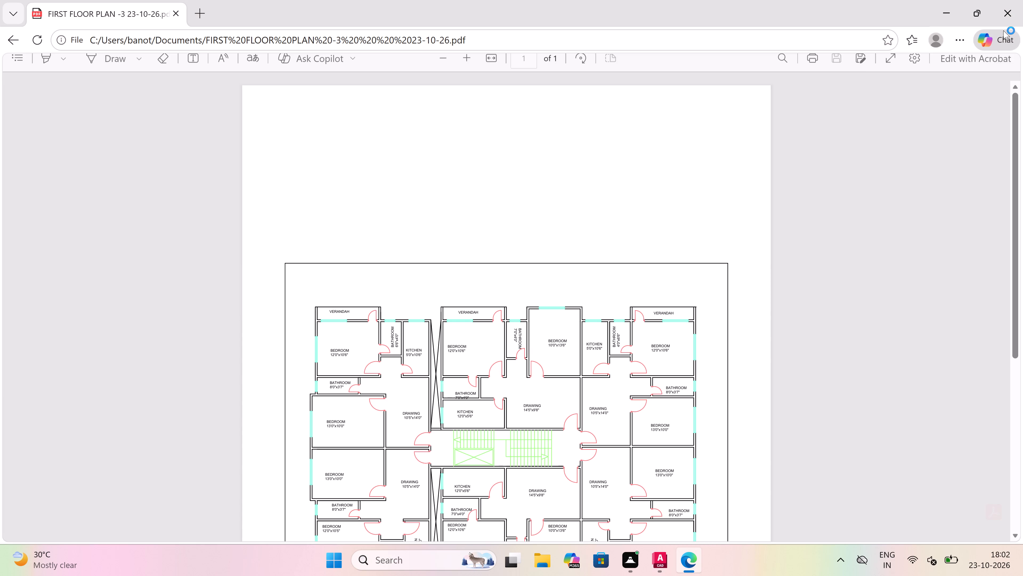
click(1003, 21)
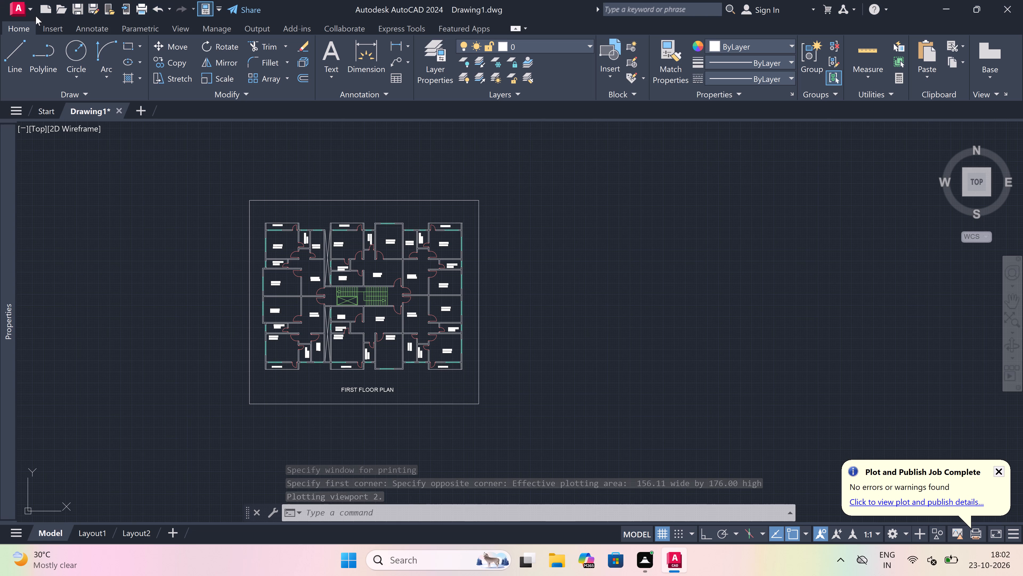
Save the drawing under the name FIRST FLOOR PLAN -3 23-10-26 as an AutoCAD 2018 drawing in Documents.
click(18, 5)
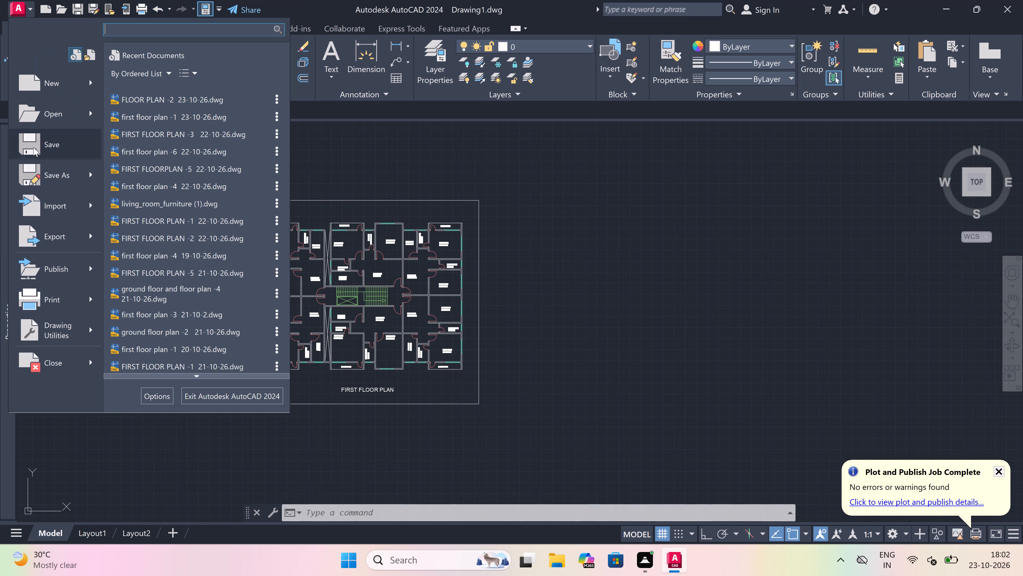
click(68, 172)
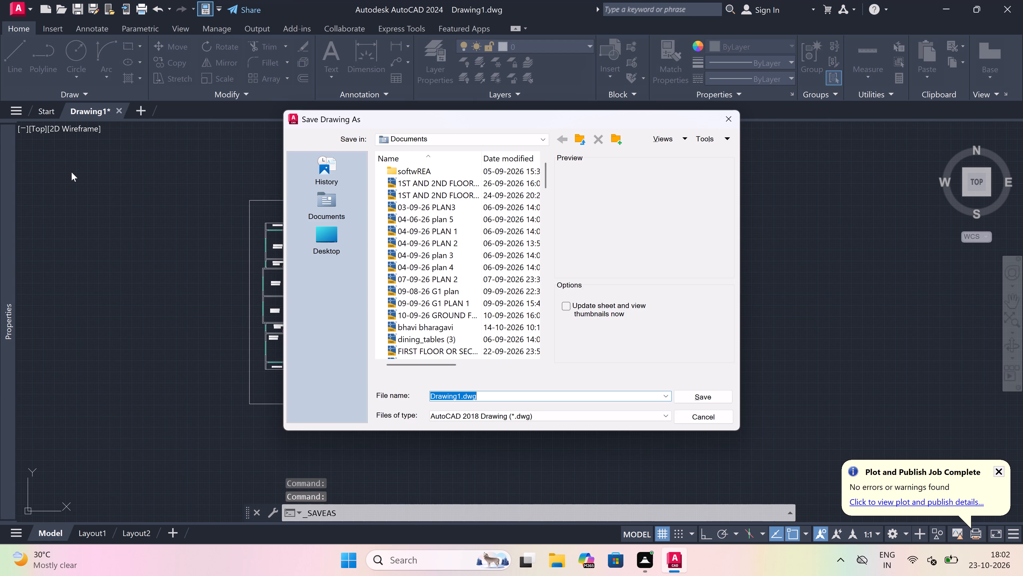
key(BackSpace)
text(FIRST FLOOR PLAN -)
text(3 23-)
text(10-26)
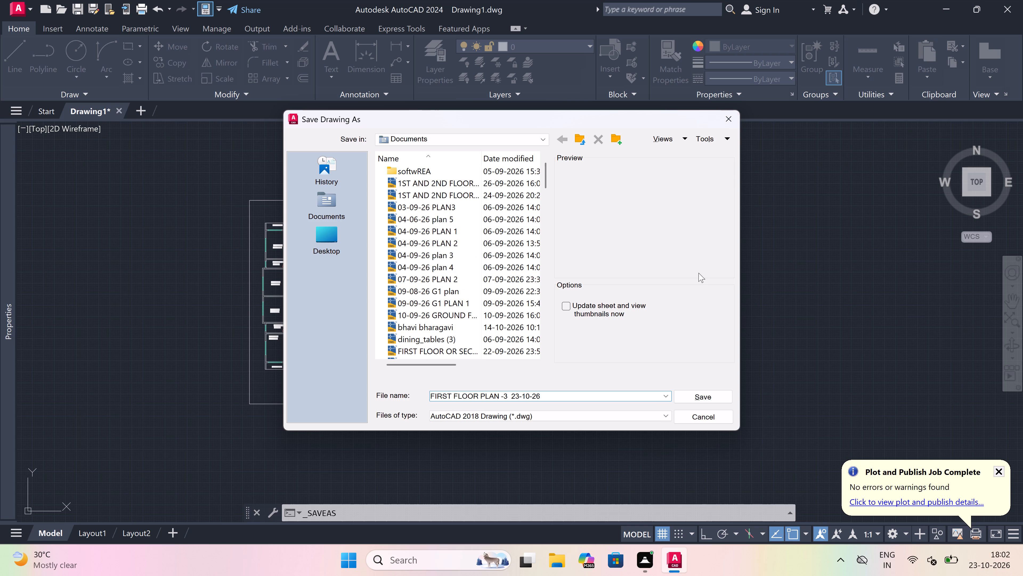
click(697, 395)
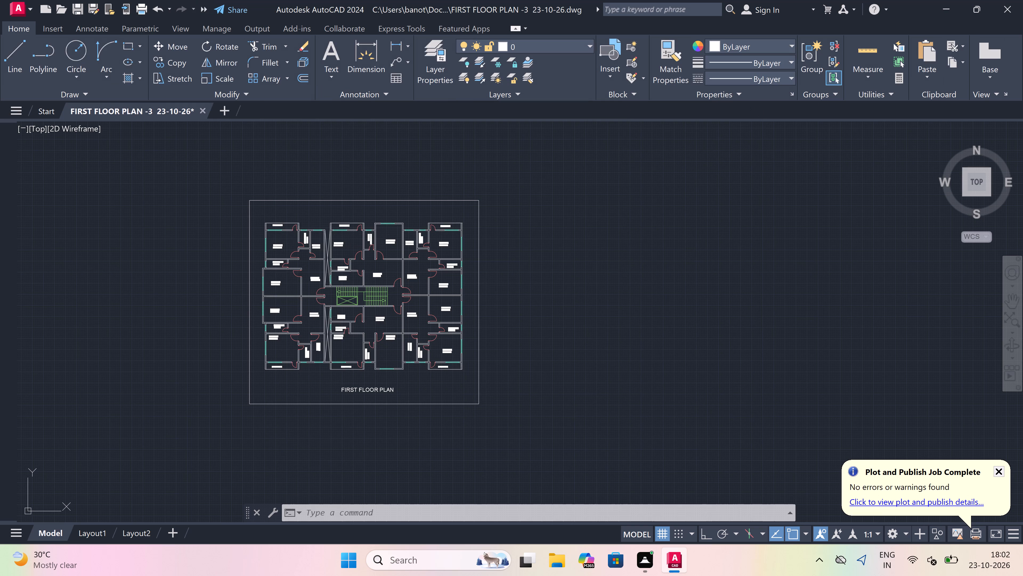
Close AutoCAD.
click(1006, 1)
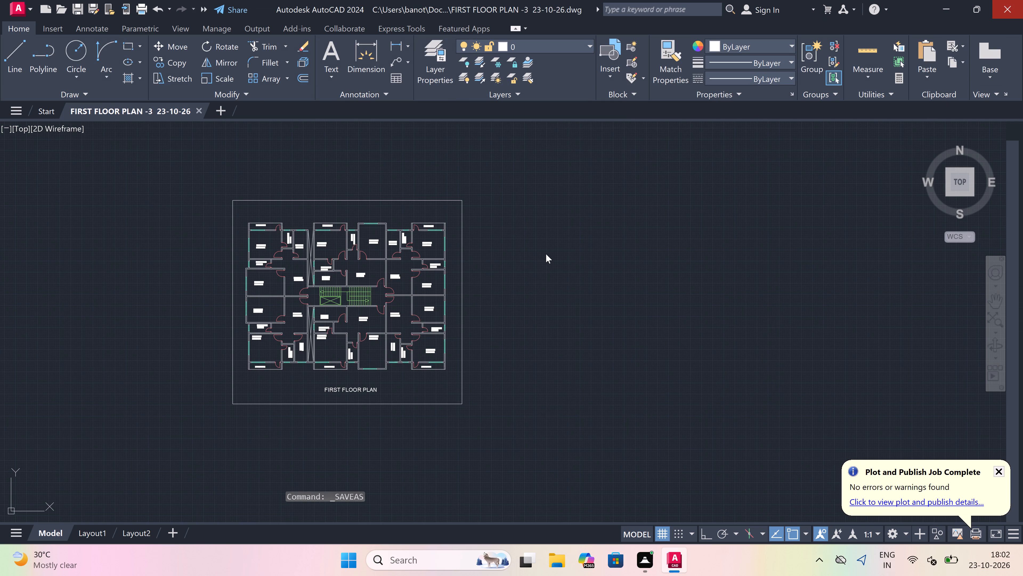